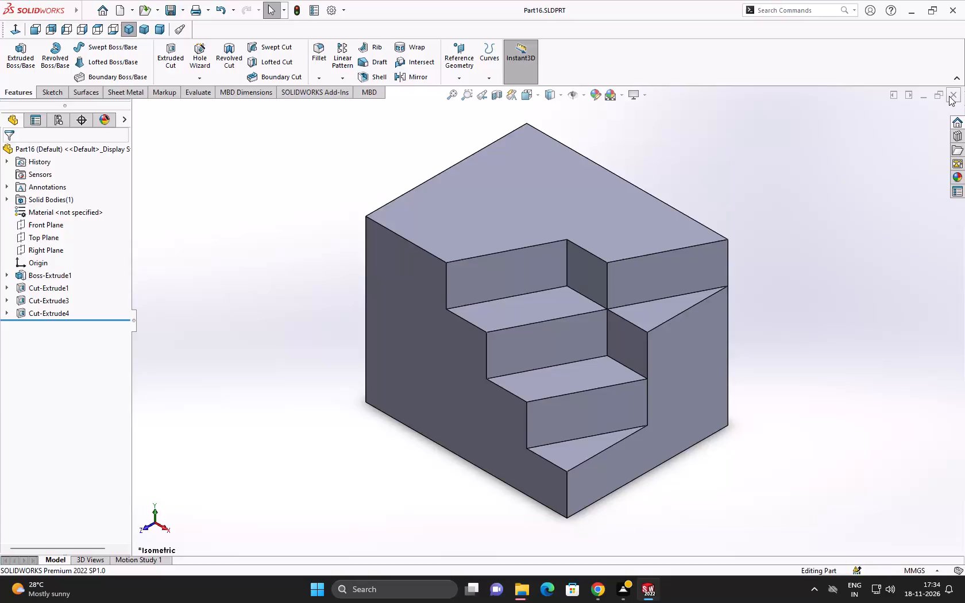
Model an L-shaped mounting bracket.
Create a new part document.
{"action": "left_click", "coordinate": [119, 5]}
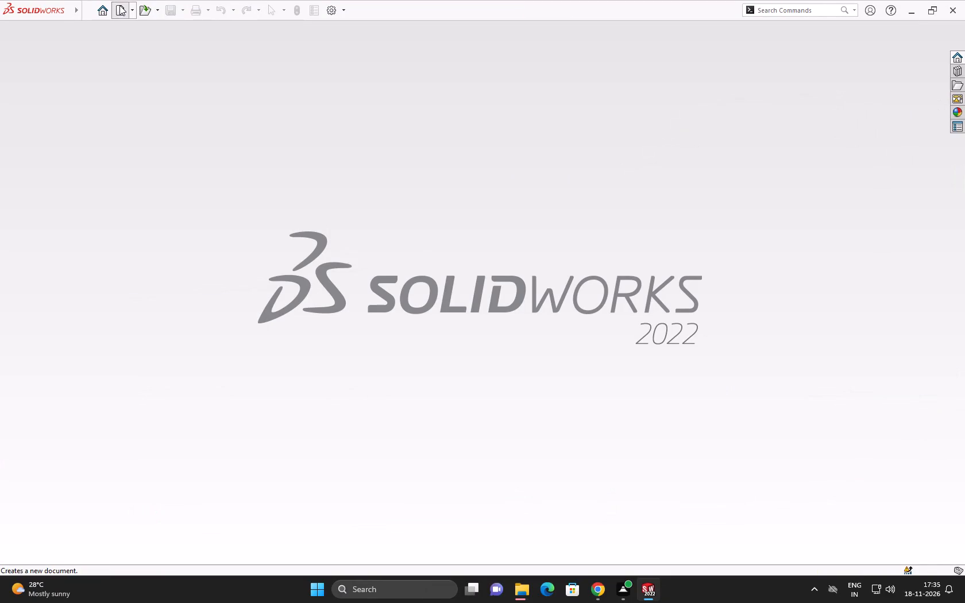
{"action": "left_click", "coordinate": [464, 445]}
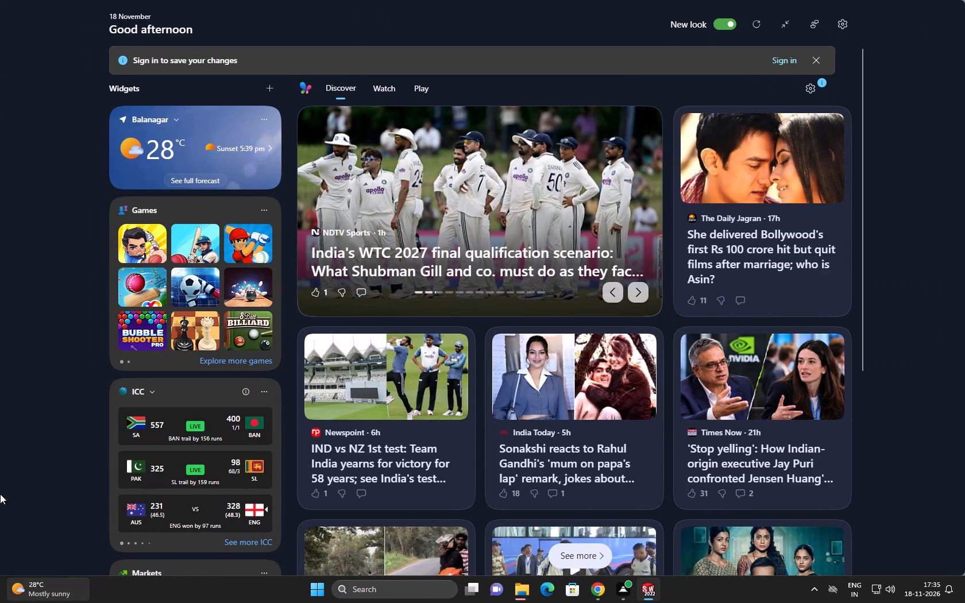
Sketch a center rectangle about 157 by 104 mm on the Front Plane, centred on the origin.
{"action": "left_click", "coordinate": [37, 227]}
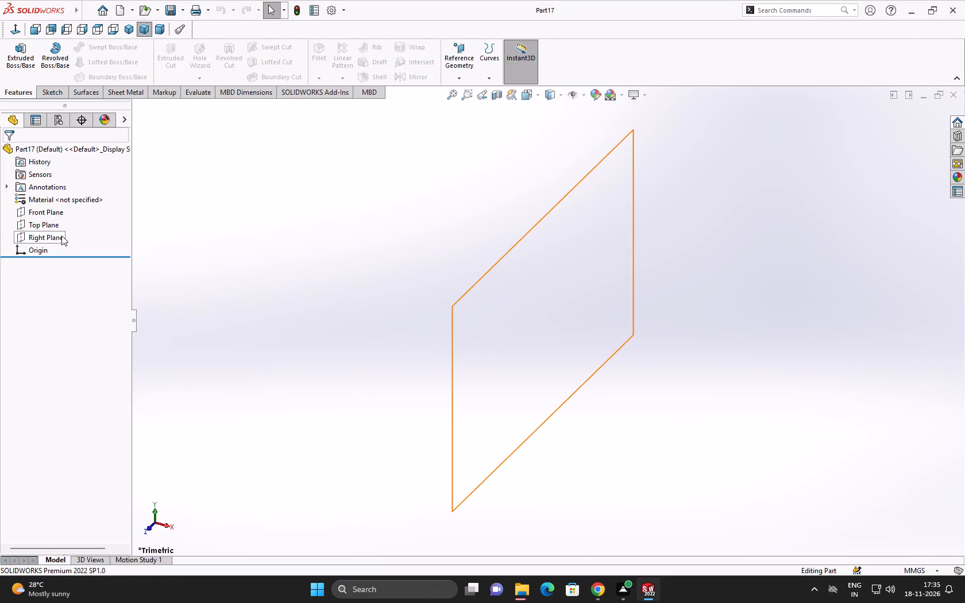
{"action": "left_click", "coordinate": [53, 213]}
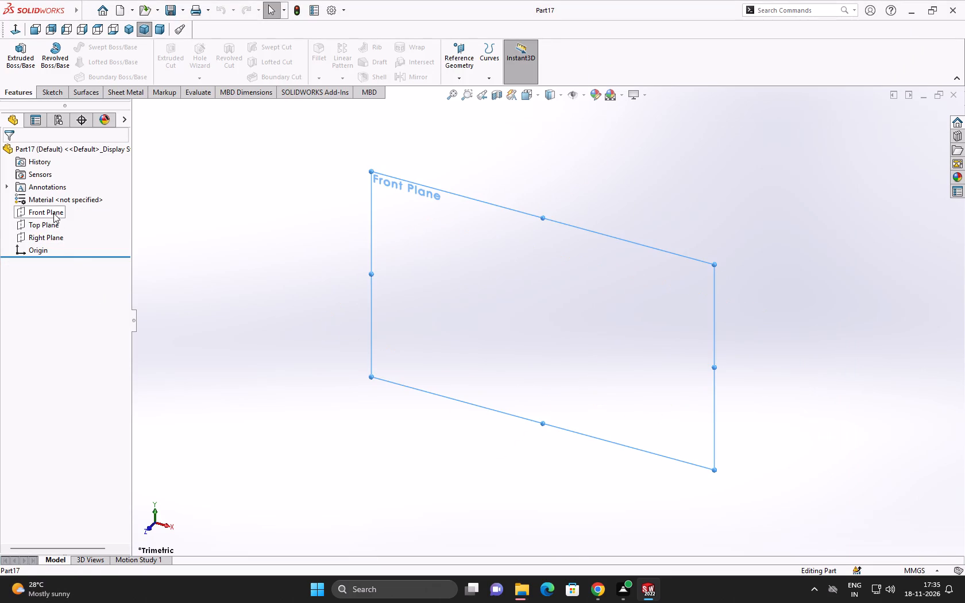
{"action": "left_click", "coordinate": [62, 196]}
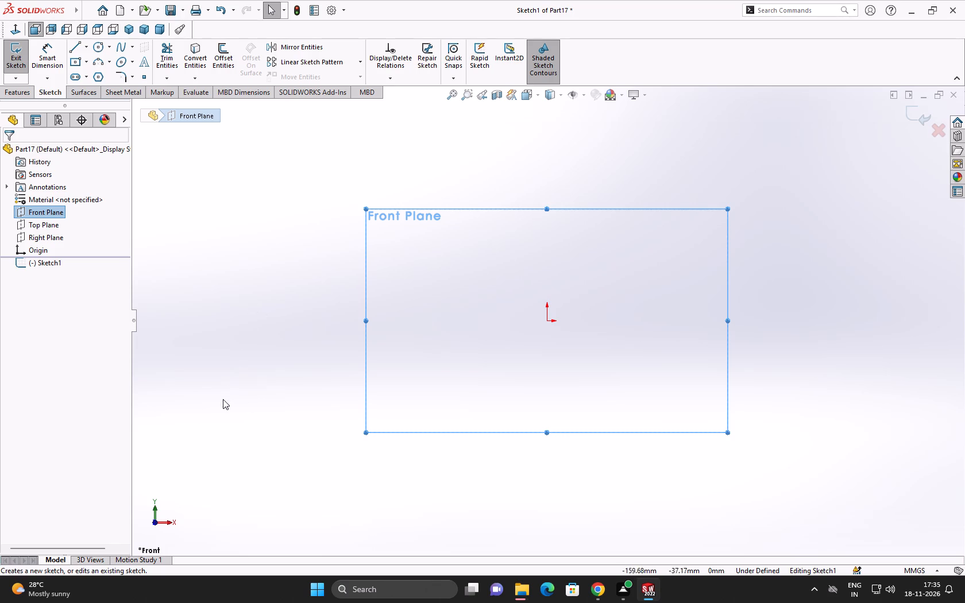
{"action": "left_click", "coordinate": [73, 61]}
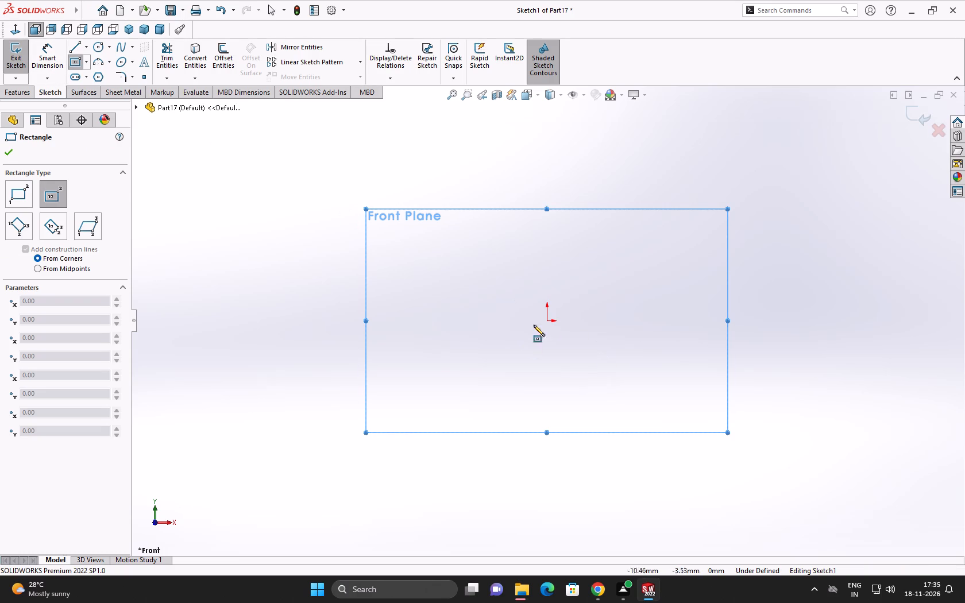
{"action": "left_click", "coordinate": [547, 320]}
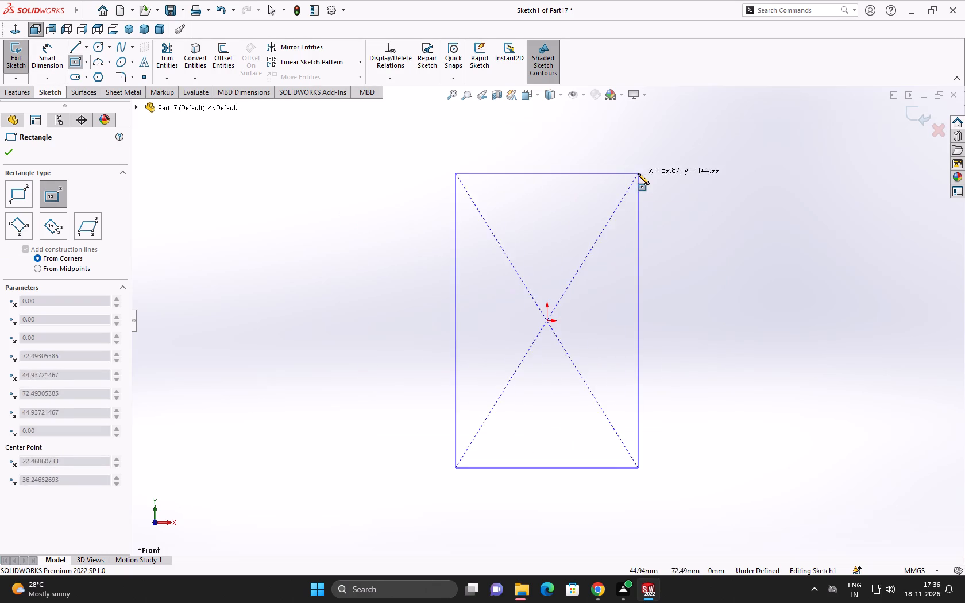
{"action": "left_click", "coordinate": [706, 215]}
{"action": "right_click", "coordinate": [706, 215]}
{"action": "left_click", "coordinate": [720, 225]}
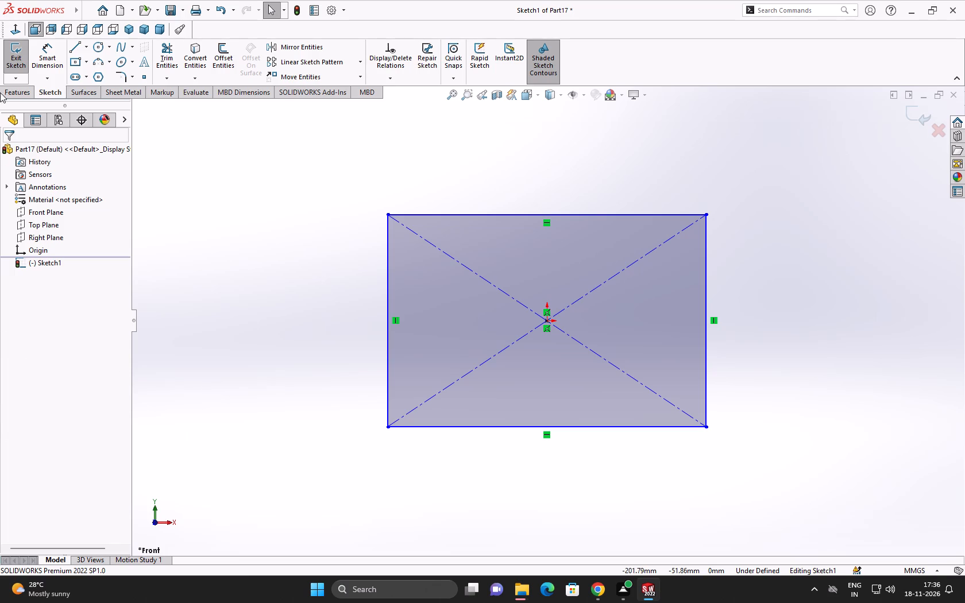
Dimension the rectangle to 70 mm wide and 50 mm high.
{"action": "left_click", "coordinate": [47, 56]}
{"action": "left_click", "coordinate": [527, 427]}
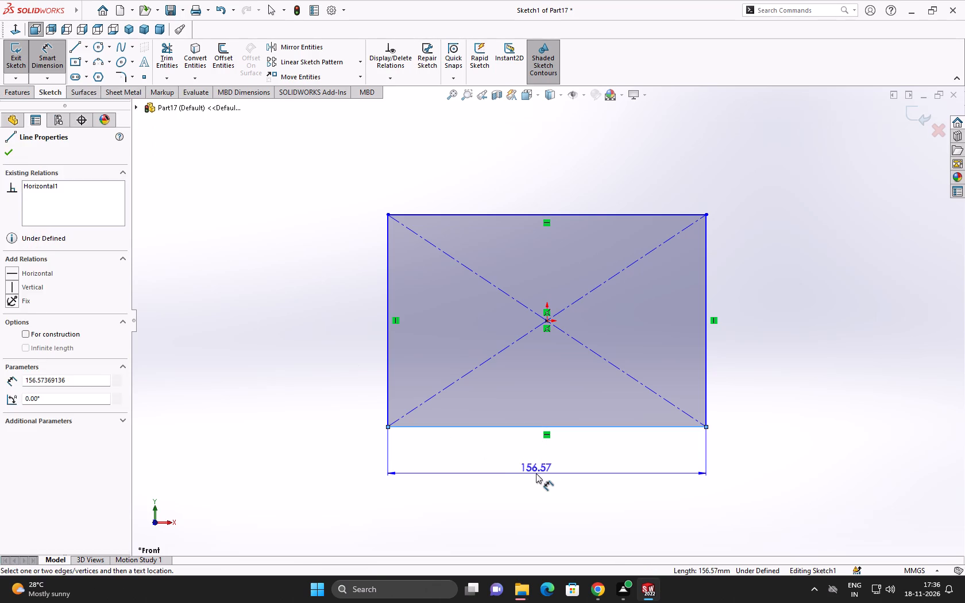
{"action": "left_click", "coordinate": [536, 473]}
{"action": "type", "text": "70"}
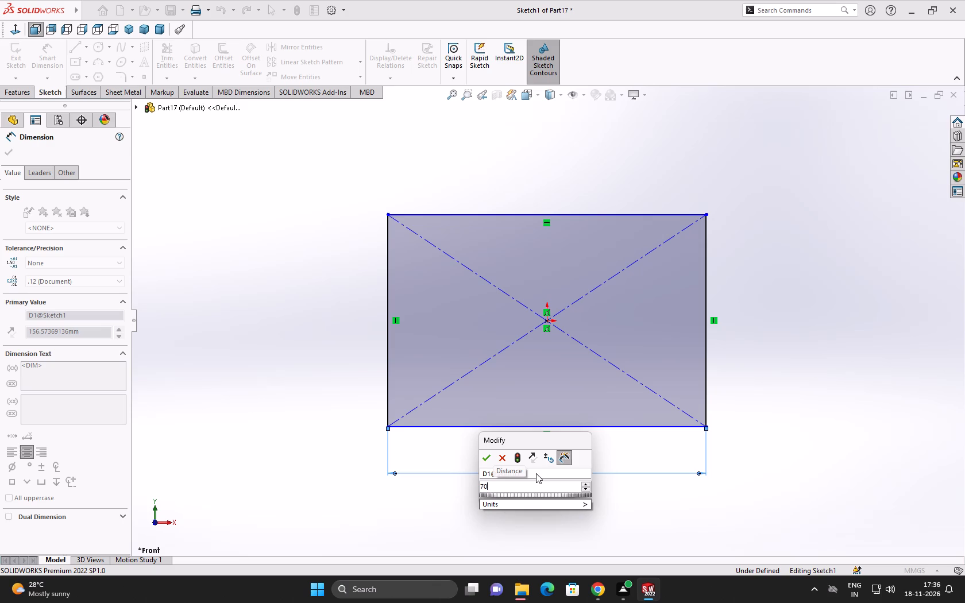
{"action": "left_click", "coordinate": [481, 459]}
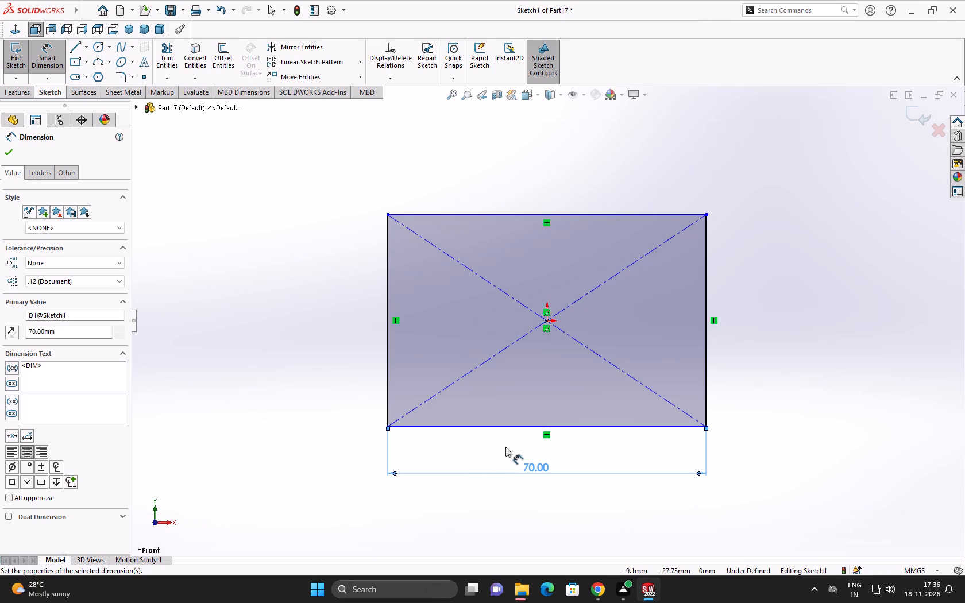
{"action": "left_click", "coordinate": [9, 153]}
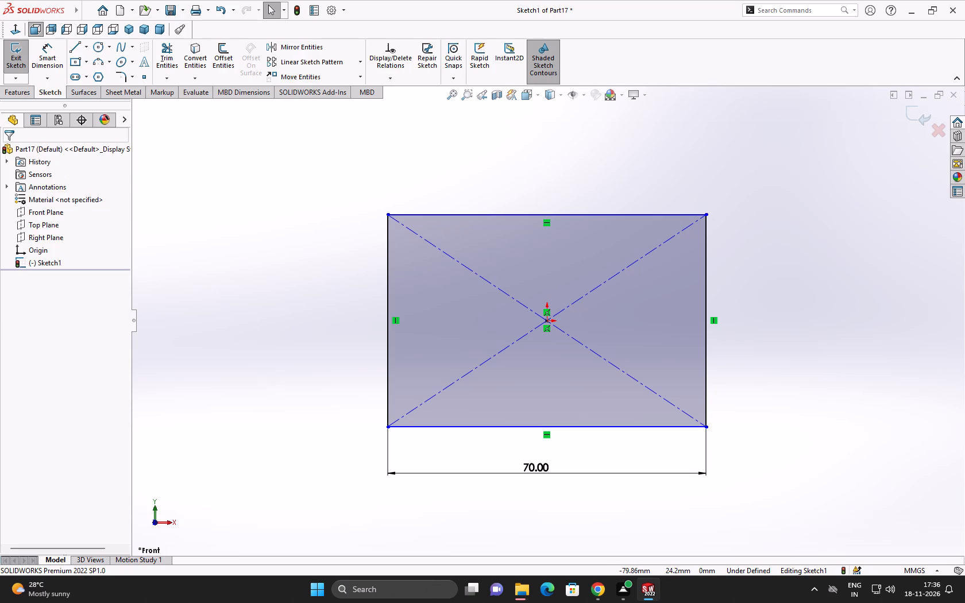
{"action": "left_click", "coordinate": [53, 59]}
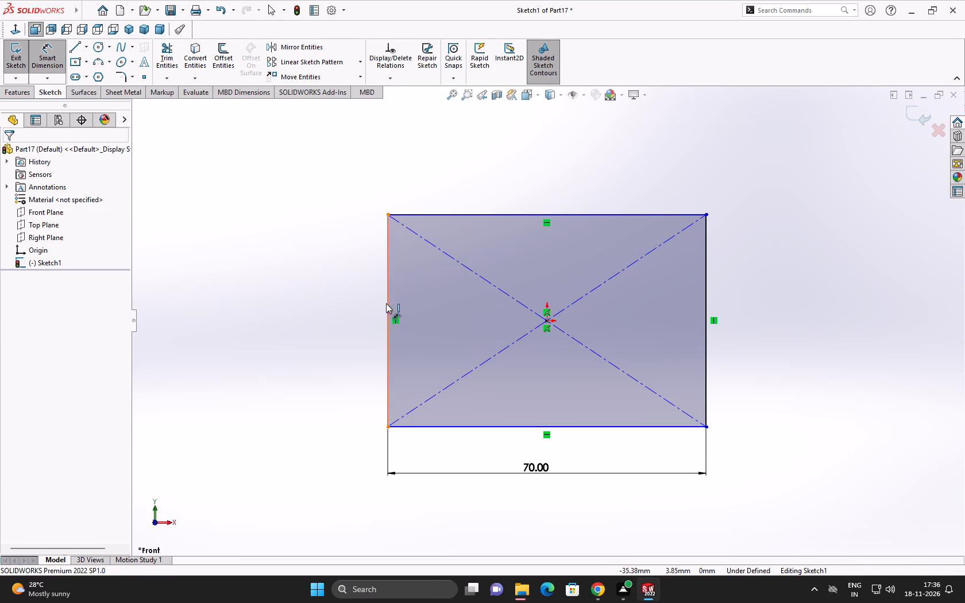
{"action": "left_click", "coordinate": [386, 303]}
{"action": "left_click", "coordinate": [337, 314]}
{"action": "type", "text": "50"}
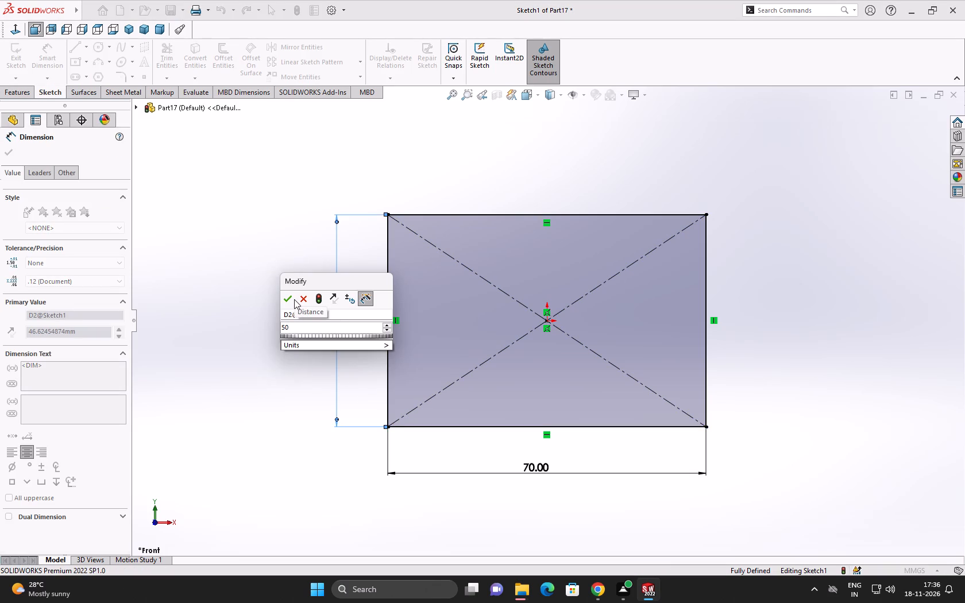
{"action": "left_click", "coordinate": [288, 299]}
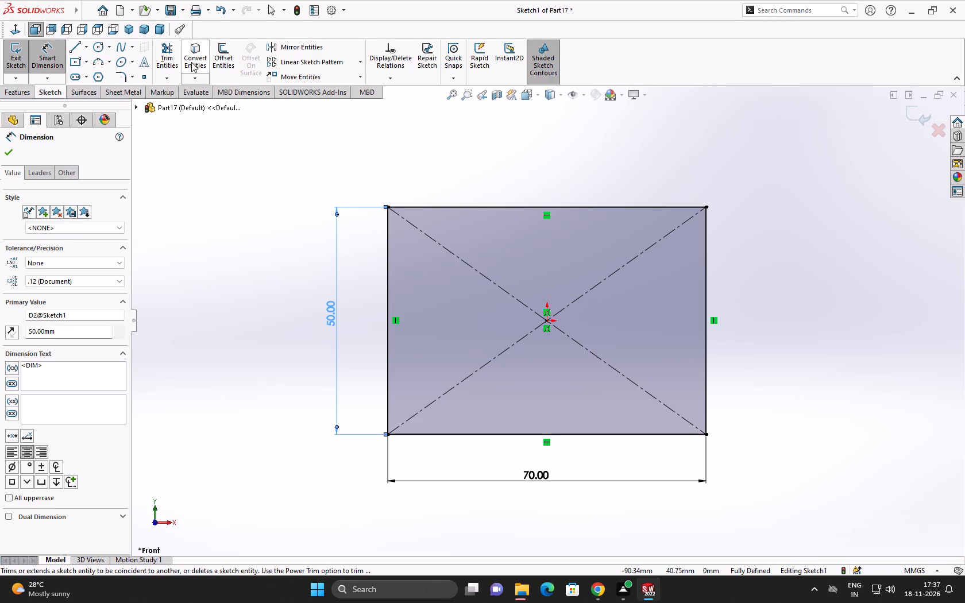
Trim away the rectangle's top edge.
{"action": "left_click", "coordinate": [167, 59]}
{"action": "left_click_drag", "start_coordinate": [503, 182], "coordinate": [503, 190]}
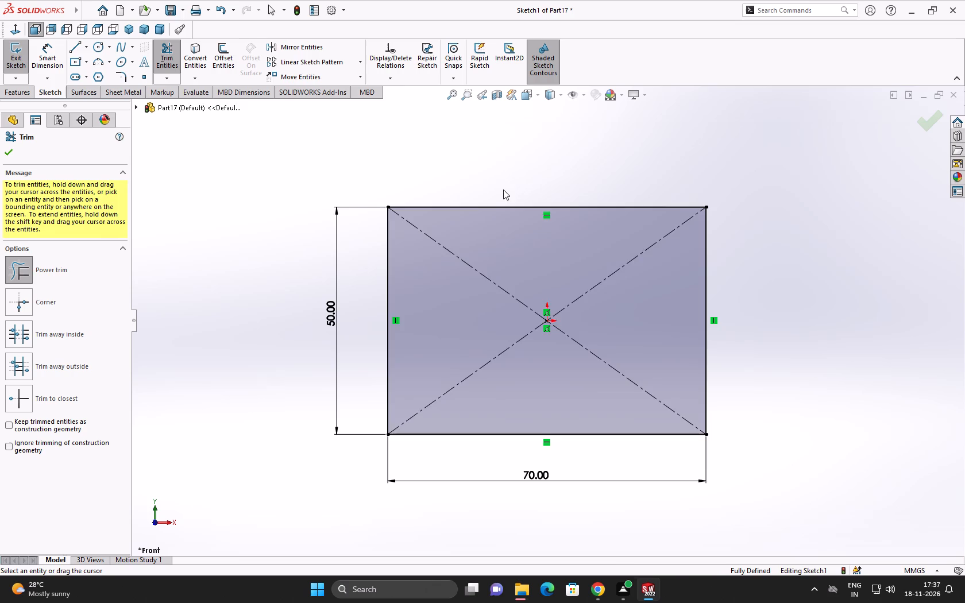
{"action": "left_click_drag", "start_coordinate": [503, 190], "coordinate": [508, 220]}
Sketch a horizontal line about 25 mm long from the upper end of the profile's left edge, towards the right side.
{"action": "left_click", "coordinate": [74, 43]}
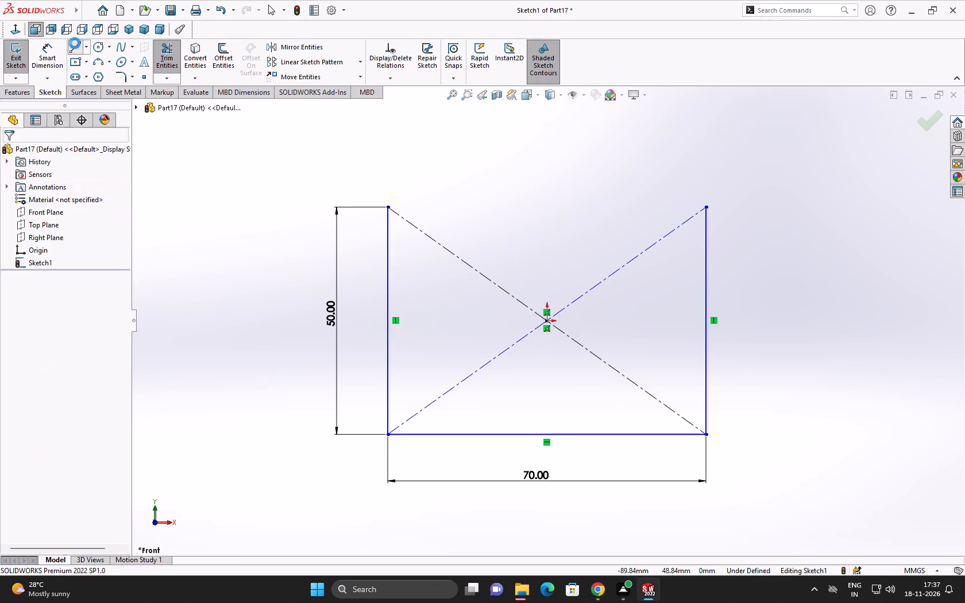
{"action": "left_click", "coordinate": [388, 206]}
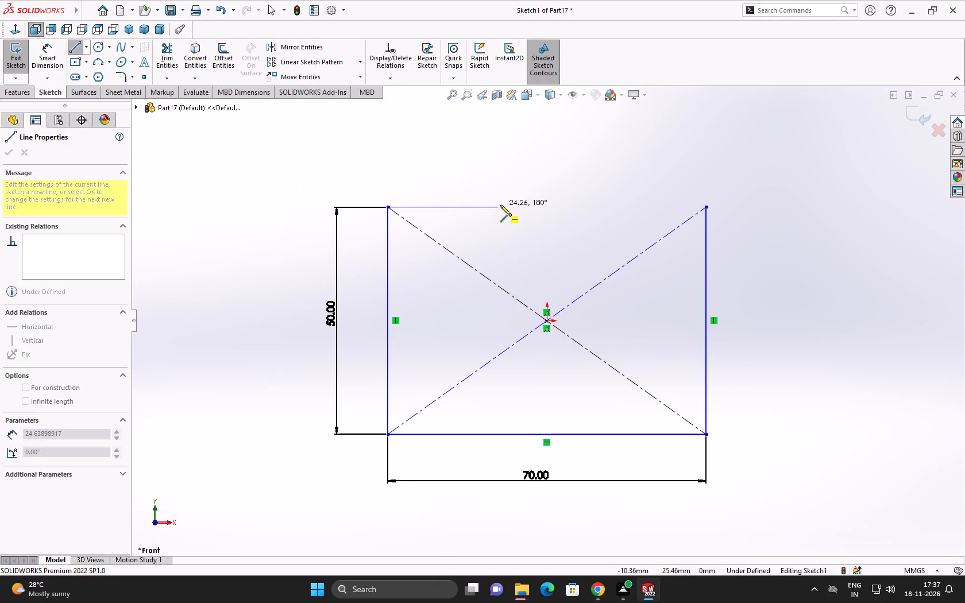
{"action": "left_click", "coordinate": [500, 205]}
{"action": "right_click", "coordinate": [500, 205]}
{"action": "left_click", "coordinate": [510, 209]}
{"action": "left_click", "coordinate": [484, 207]}
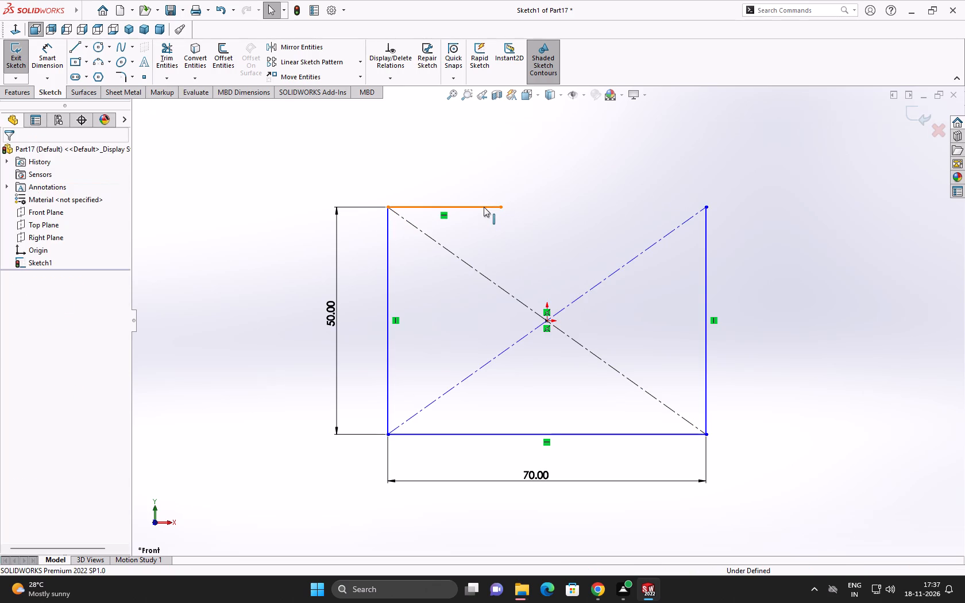
{"action": "left_click", "coordinate": [522, 154]}
{"action": "left_click", "coordinate": [448, 171]}
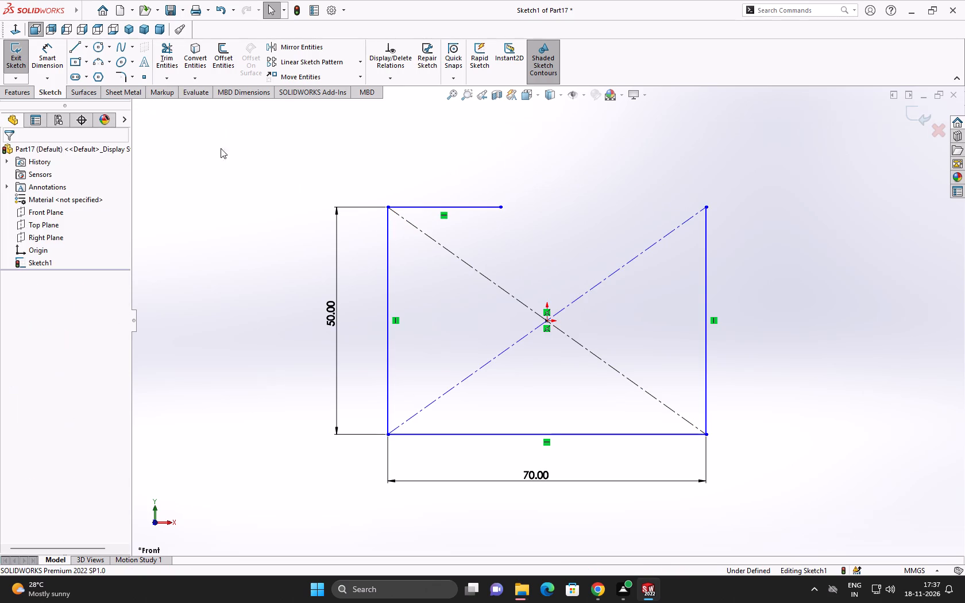
{"action": "left_click", "coordinate": [447, 207]}
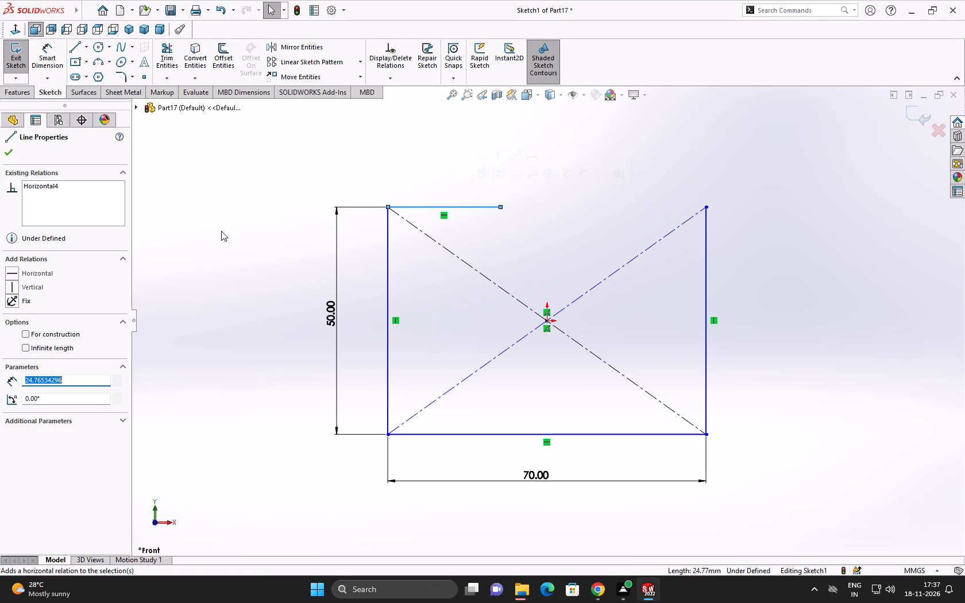
{"action": "left_click", "coordinate": [29, 272]}
{"action": "left_click", "coordinate": [11, 152]}
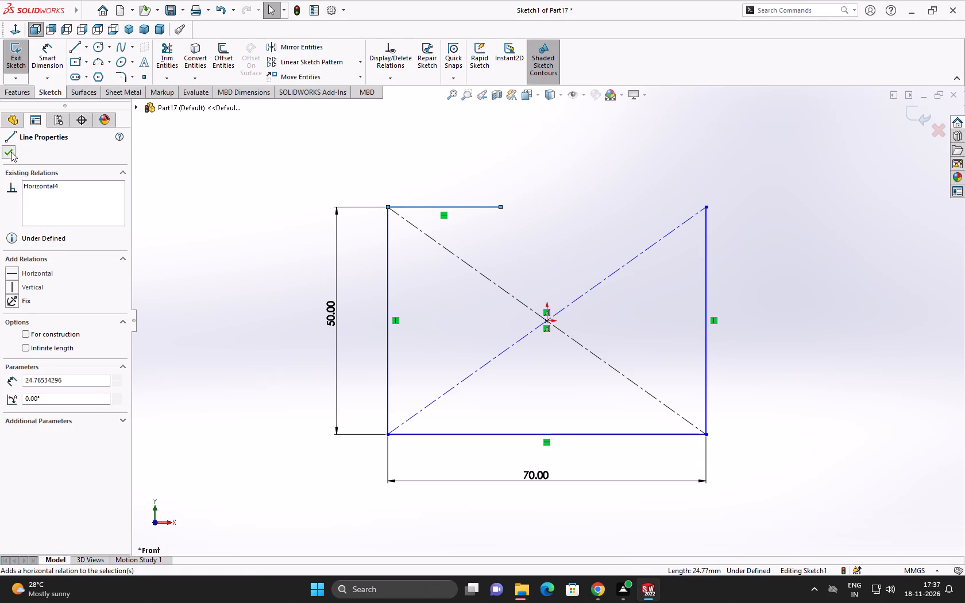
Dimension the short top line to 30 mm.
{"action": "left_click", "coordinate": [47, 54]}
{"action": "left_click", "coordinate": [462, 210]}
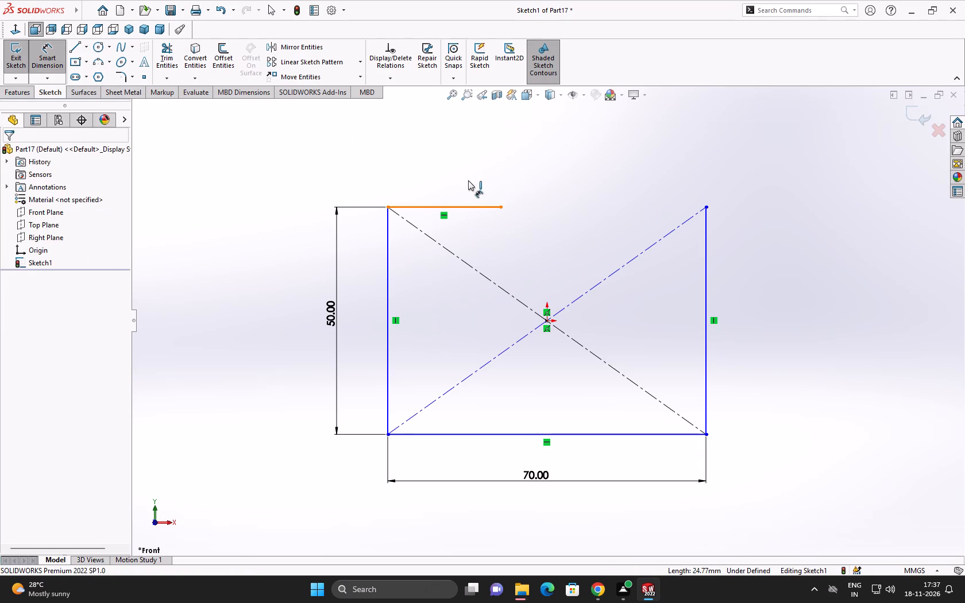
{"action": "left_click", "coordinate": [472, 165]}
{"action": "type", "text": "30"}
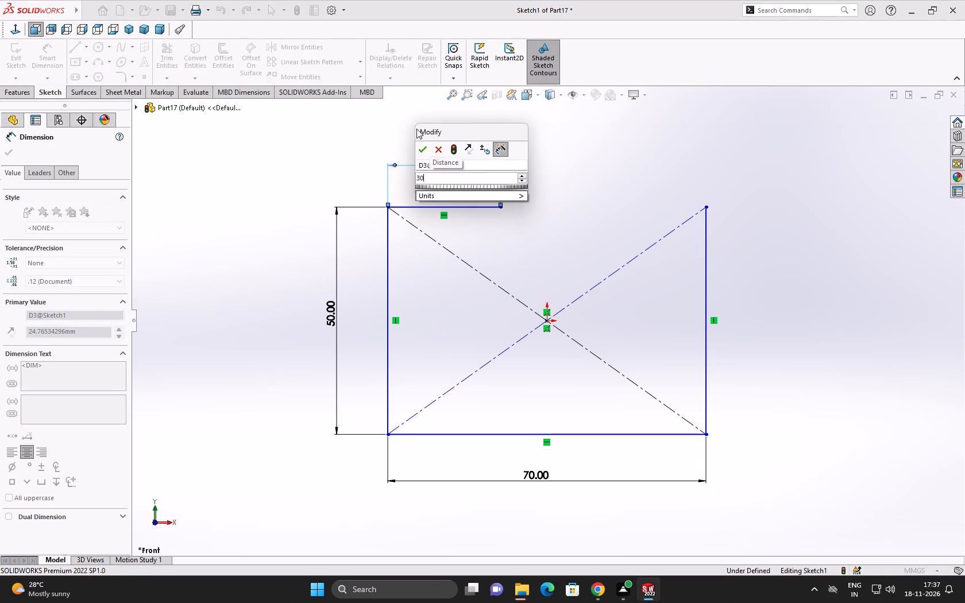
{"action": "left_click", "coordinate": [424, 151]}
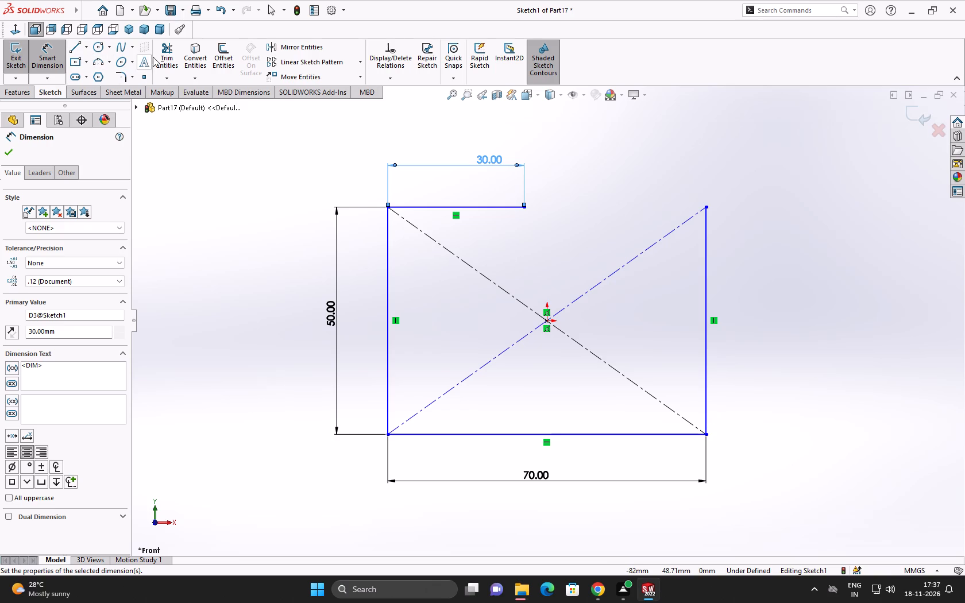
Trim away the rectangle's right vertical edge.
{"action": "left_click", "coordinate": [173, 59]}
{"action": "left_click_drag", "start_coordinate": [673, 342], "coordinate": [757, 349]}
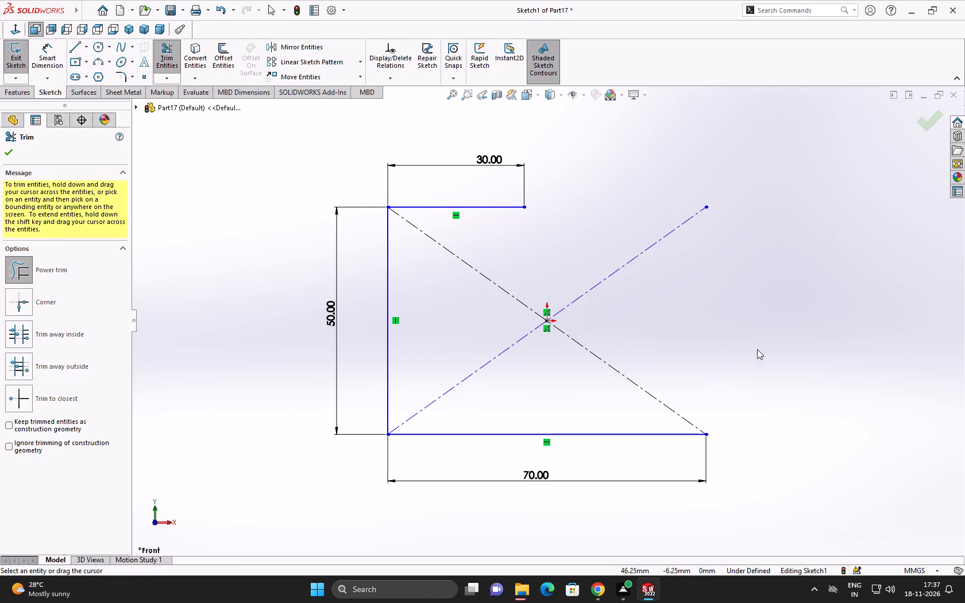
Sketch a vertical line about 11 mm long upward from the right end of the bottom edge.
{"action": "left_click", "coordinate": [80, 52]}
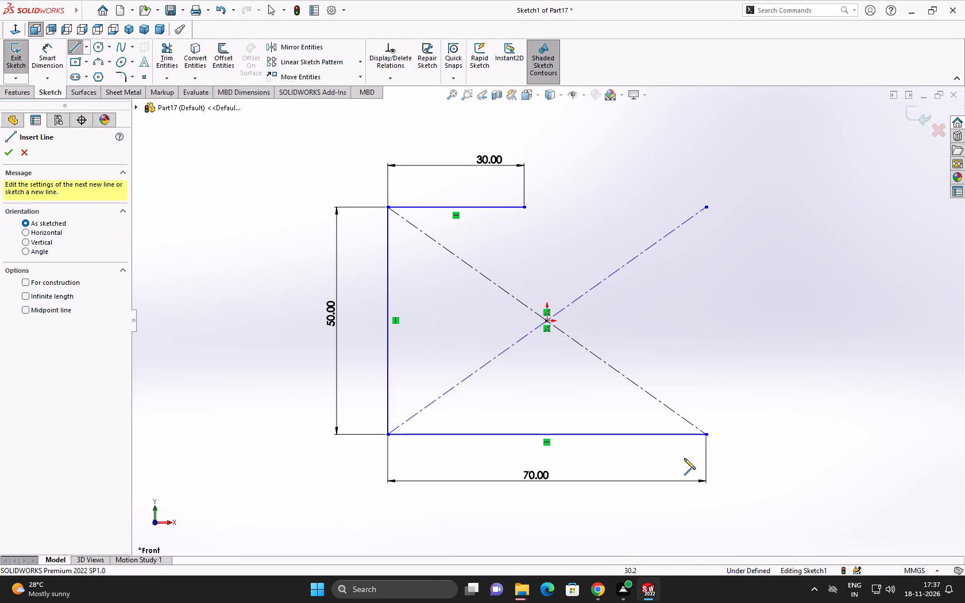
{"action": "left_click", "coordinate": [706, 434]}
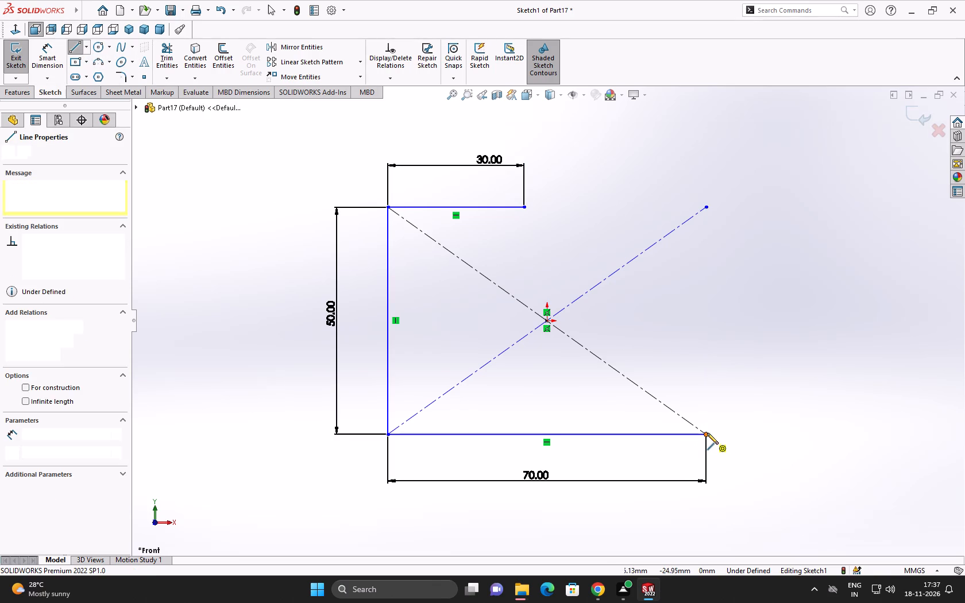
{"action": "left_click", "coordinate": [704, 384]}
{"action": "right_click", "coordinate": [704, 384]}
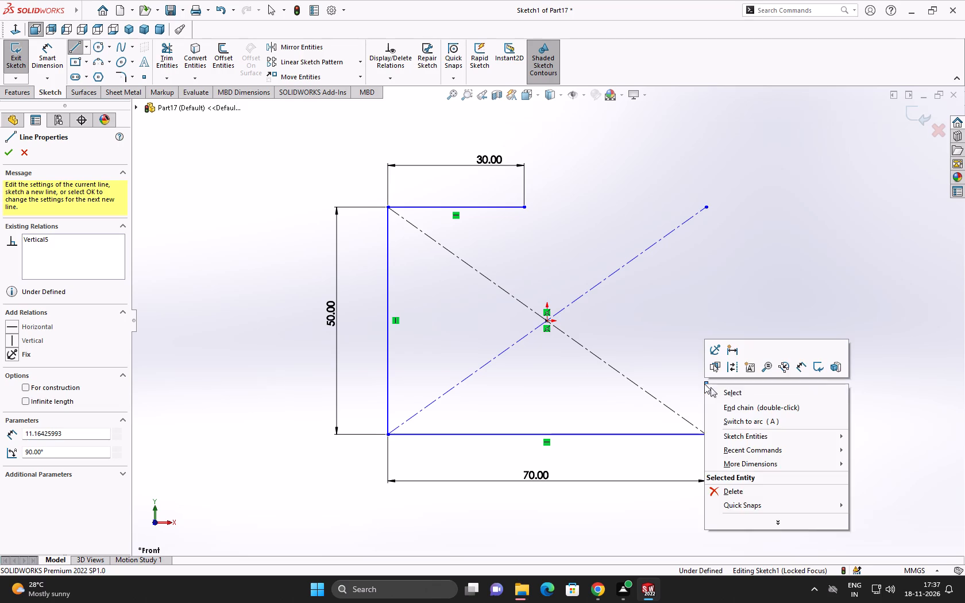
{"action": "left_click", "coordinate": [718, 391]}
{"action": "left_click", "coordinate": [707, 395]}
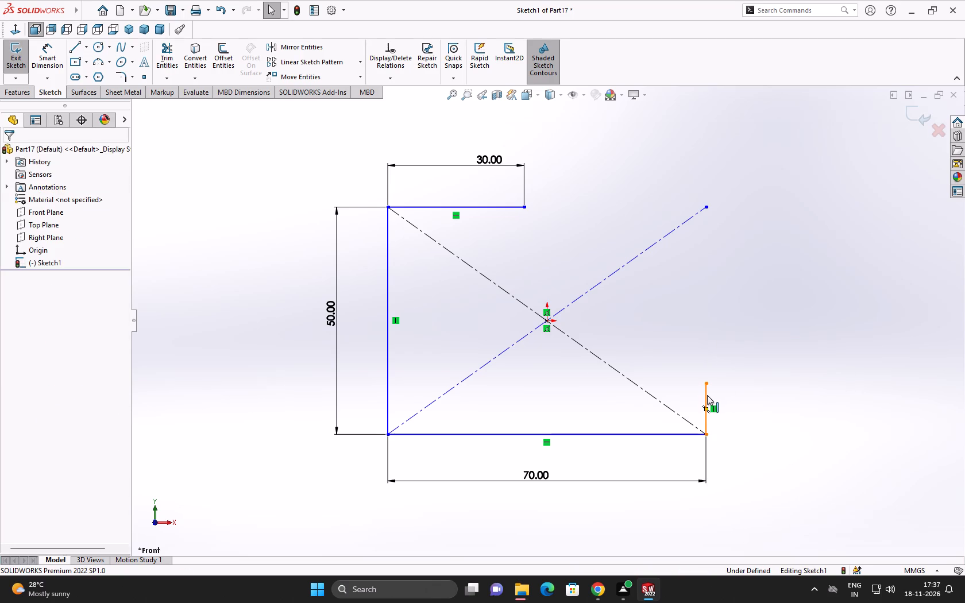
{"action": "left_click", "coordinate": [758, 343]}
{"action": "left_click", "coordinate": [716, 348]}
Dimension the short right vertical line to 10 mm.
{"action": "left_click", "coordinate": [51, 59]}
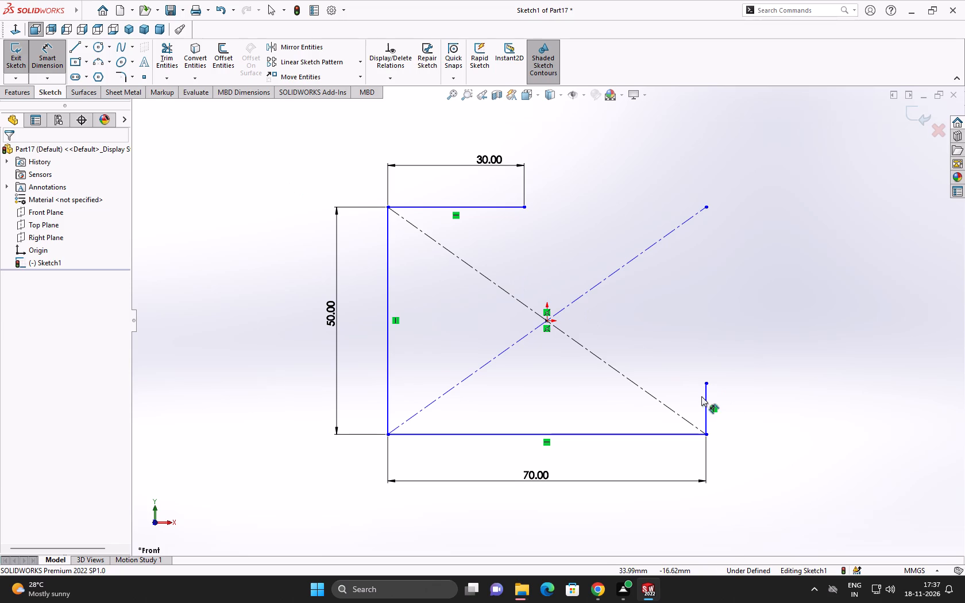
{"action": "left_click", "coordinate": [707, 395]}
{"action": "left_click", "coordinate": [765, 391]}
{"action": "type", "text": "10"}
{"action": "left_click", "coordinate": [716, 375]}
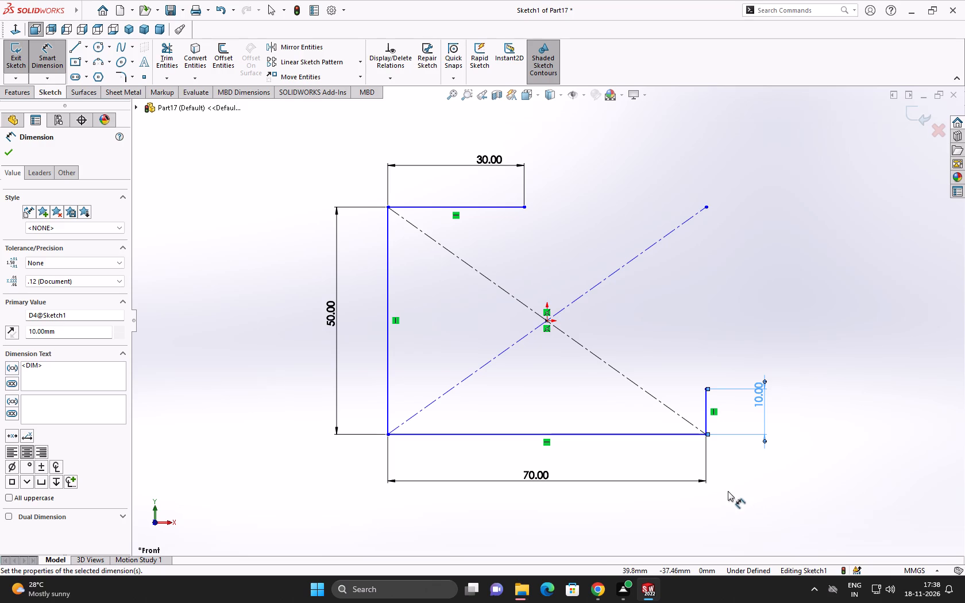
Sketch a slanted line from the free end of the 30 mm top line to the upper end of the 10 mm vertical, closing the profile.
{"action": "left_click", "coordinate": [71, 48]}
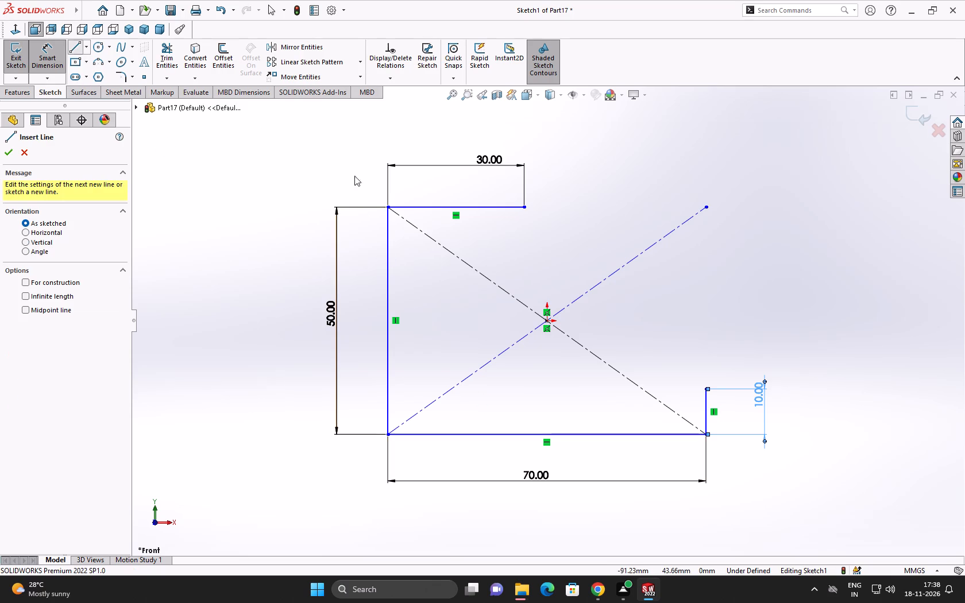
{"action": "left_click", "coordinate": [524, 206]}
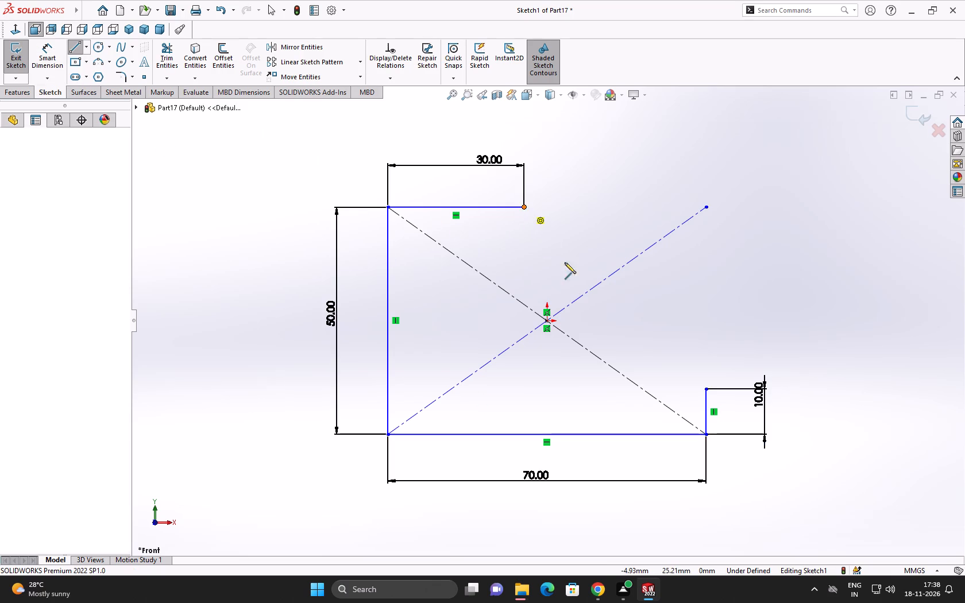
{"action": "left_click", "coordinate": [706, 389]}
{"action": "right_click", "coordinate": [707, 389]}
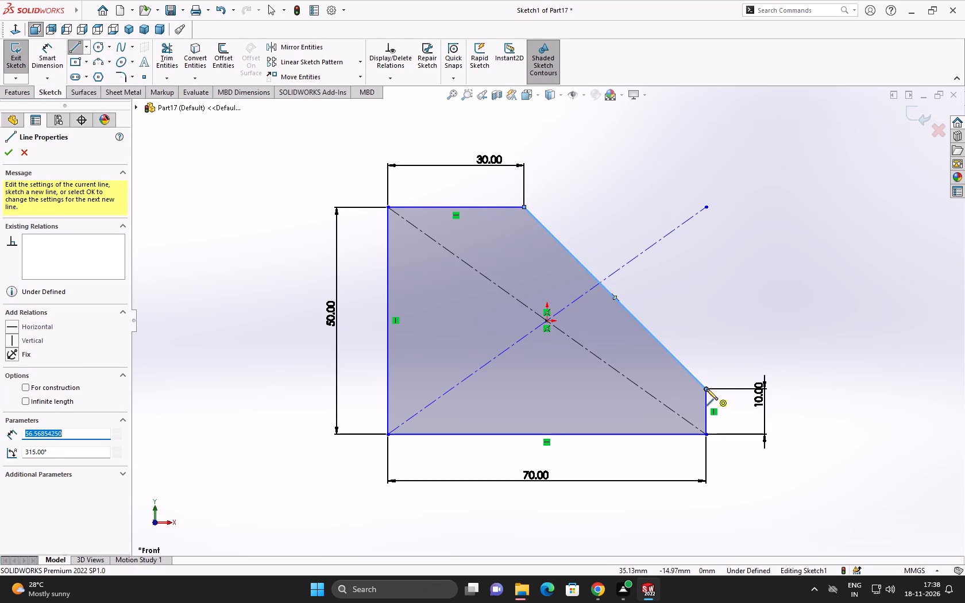
{"action": "left_click", "coordinate": [713, 392]}
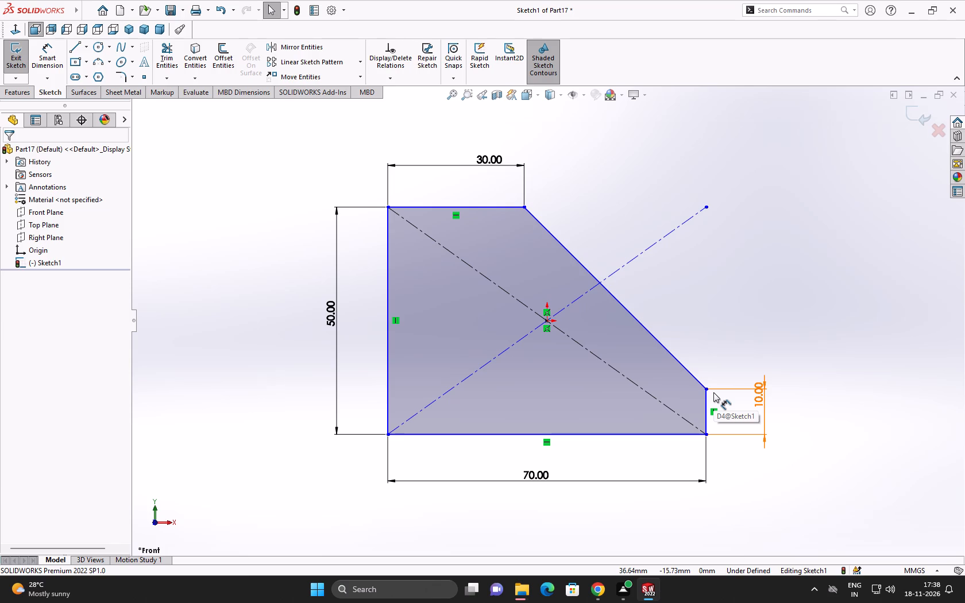
{"action": "right_click", "coordinate": [727, 351]}
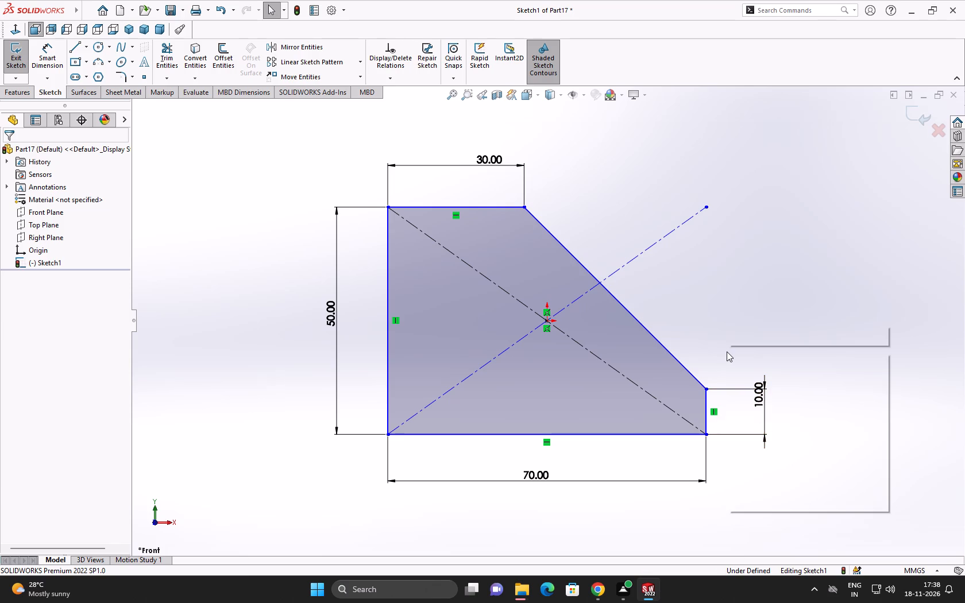
{"action": "left_click", "coordinate": [682, 264]}
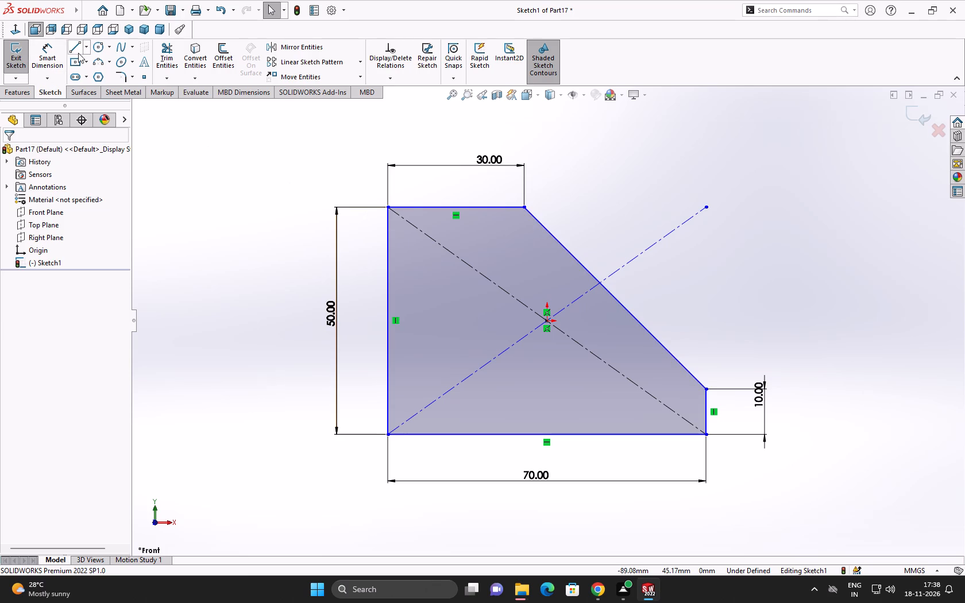
Sketch a circle centred on the left vertical edge, about 5.6 mm above the origin's level.
{"action": "left_click", "coordinate": [97, 52]}
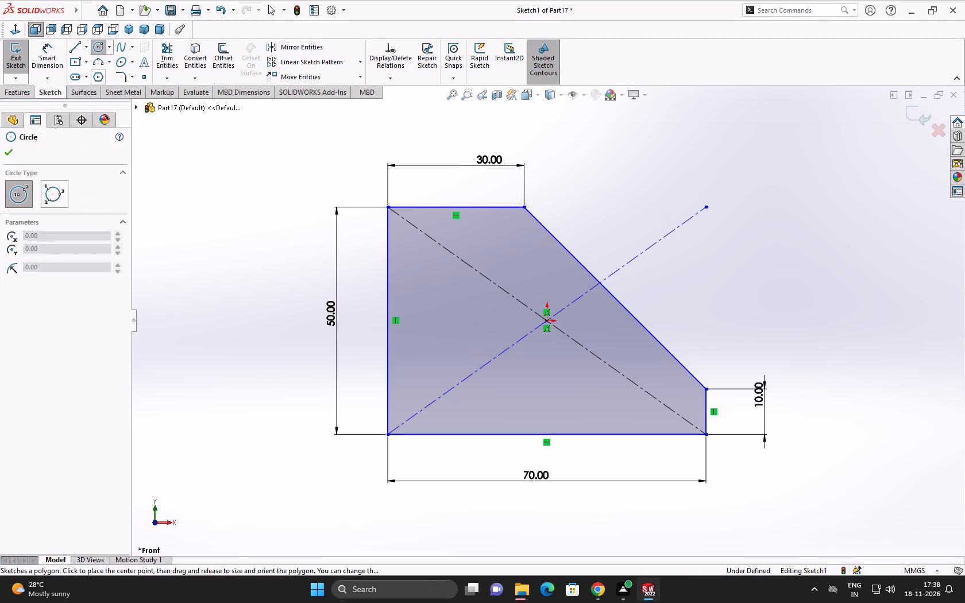
{"action": "left_click", "coordinate": [387, 295]}
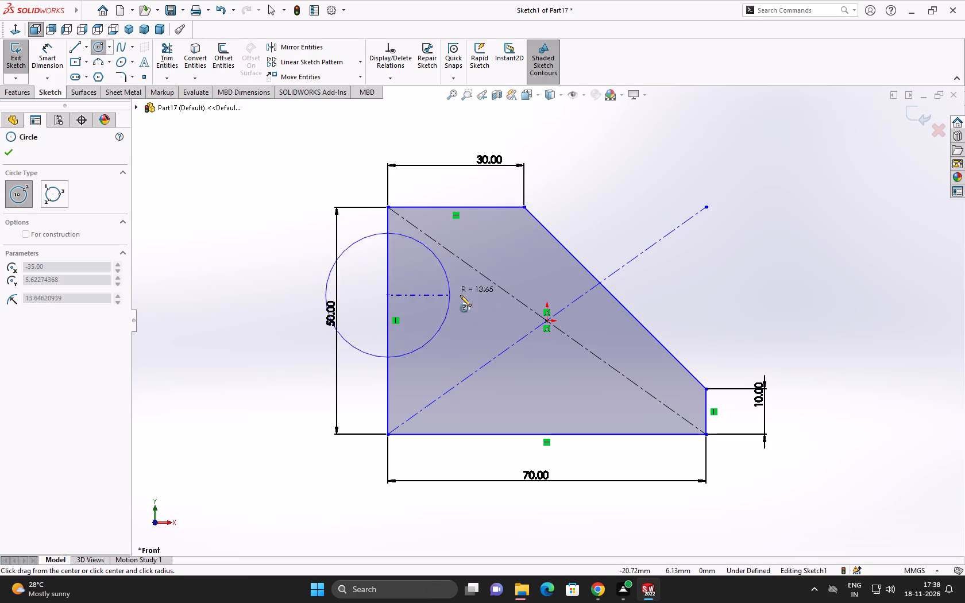
{"action": "left_click", "coordinate": [485, 303]}
{"action": "right_click", "coordinate": [485, 303]}
{"action": "left_click", "coordinate": [501, 311]}
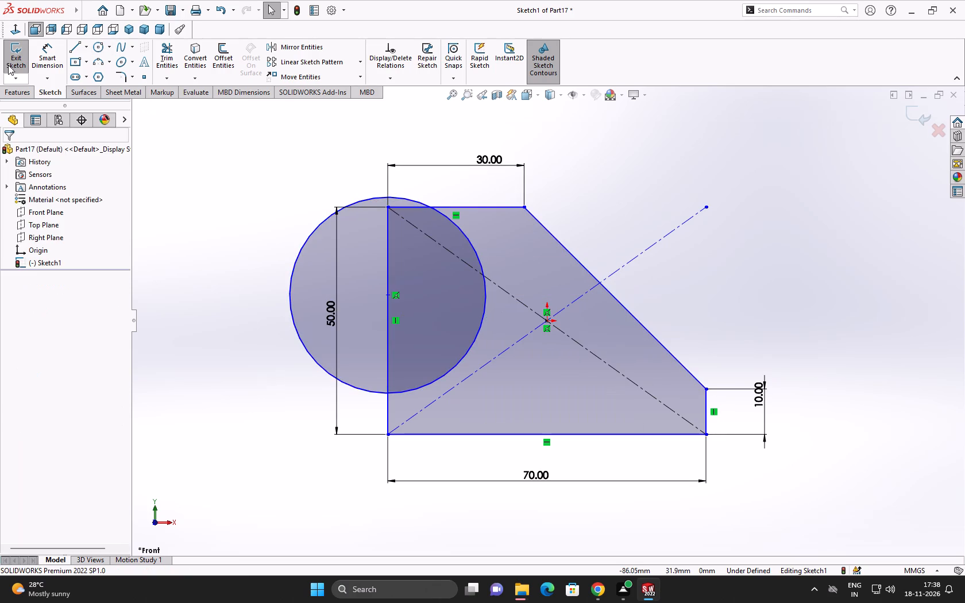
Dimension the circle's diameter to 40 mm.
{"action": "left_click", "coordinate": [50, 59]}
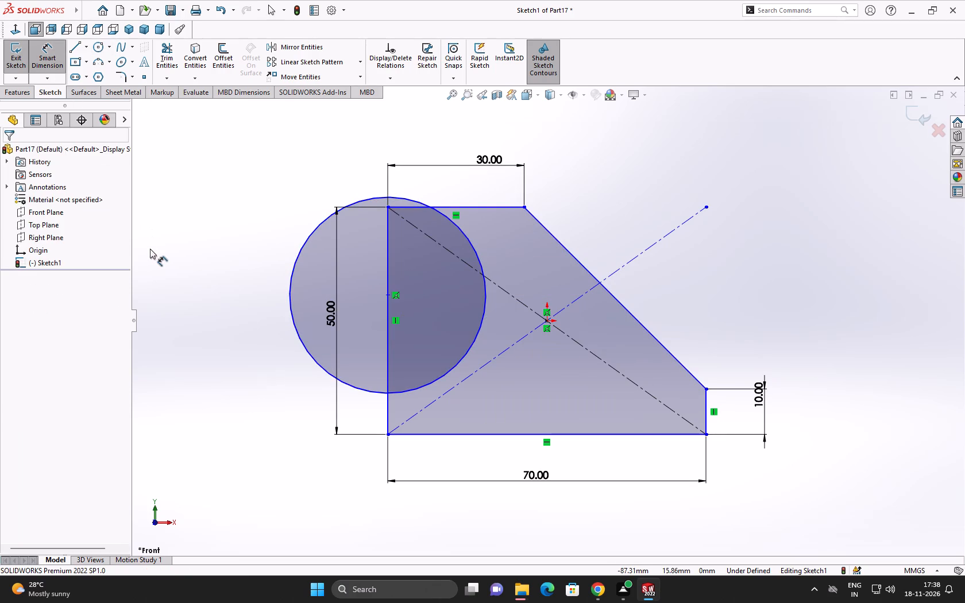
{"action": "left_click", "coordinate": [303, 243]}
{"action": "left_click", "coordinate": [288, 226]}
{"action": "type", "text": "40"}
{"action": "left_click", "coordinate": [238, 206]}
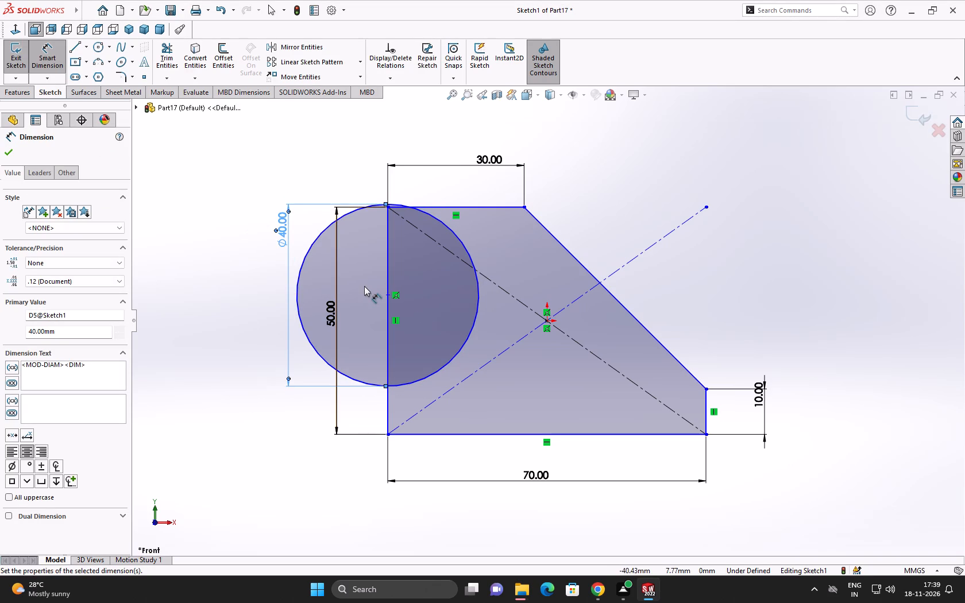
{"action": "left_click", "coordinate": [44, 49]}
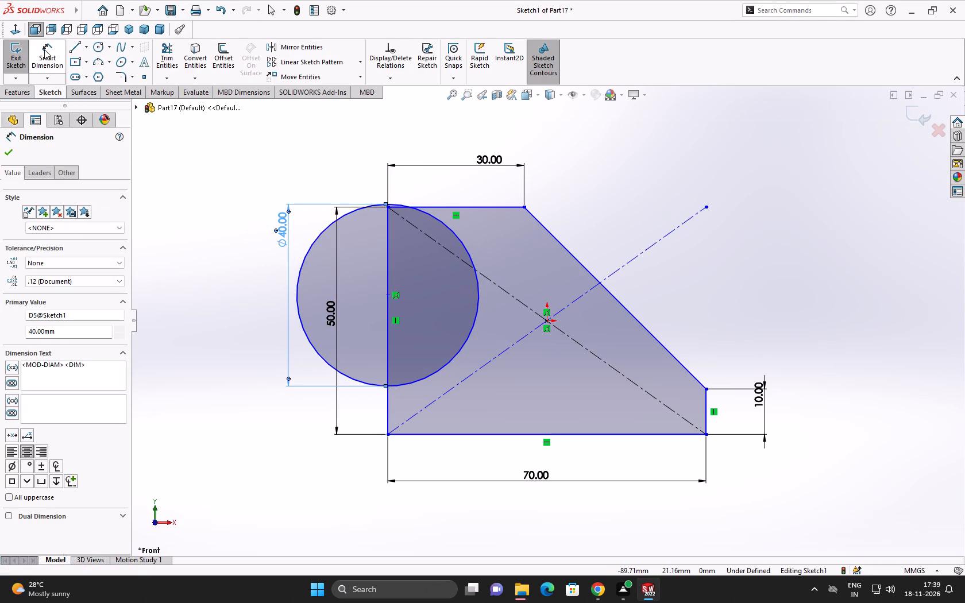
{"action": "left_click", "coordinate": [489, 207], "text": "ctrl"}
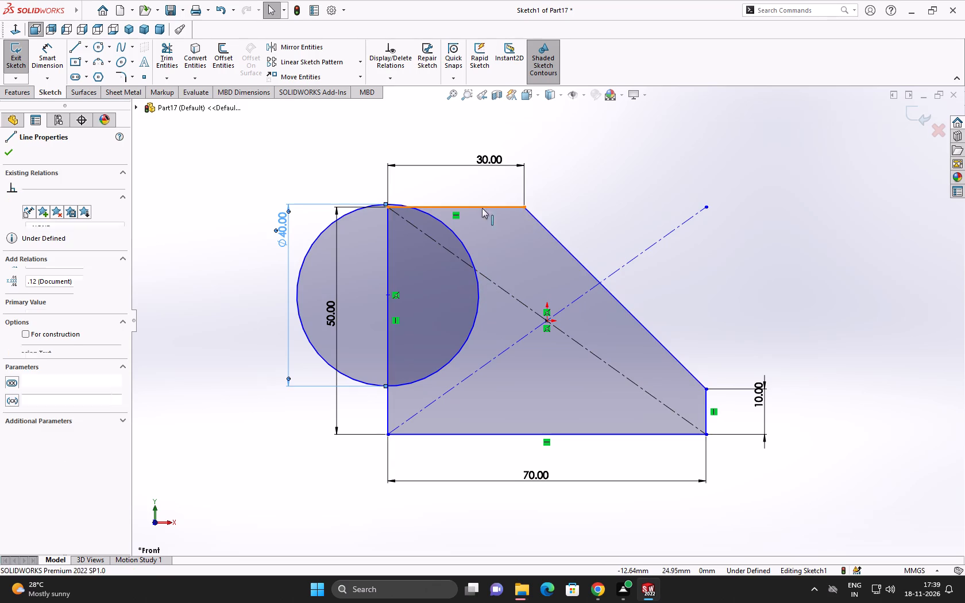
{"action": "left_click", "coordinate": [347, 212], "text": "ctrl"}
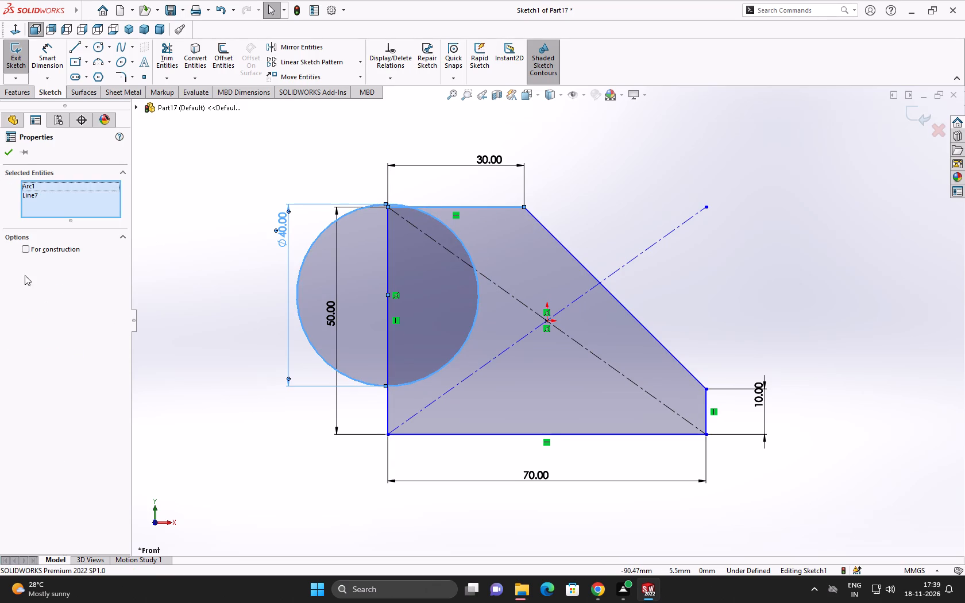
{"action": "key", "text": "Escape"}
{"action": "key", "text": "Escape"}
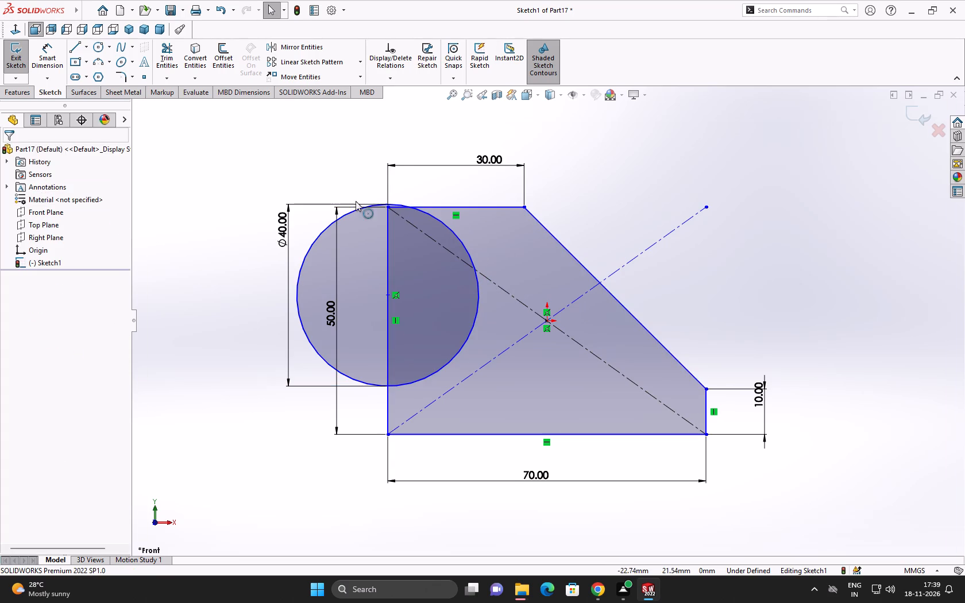
Add a tangent relation between the 40 mm circle and the 30 mm top line.
{"action": "left_click", "coordinate": [342, 217], "text": "ctrl"}
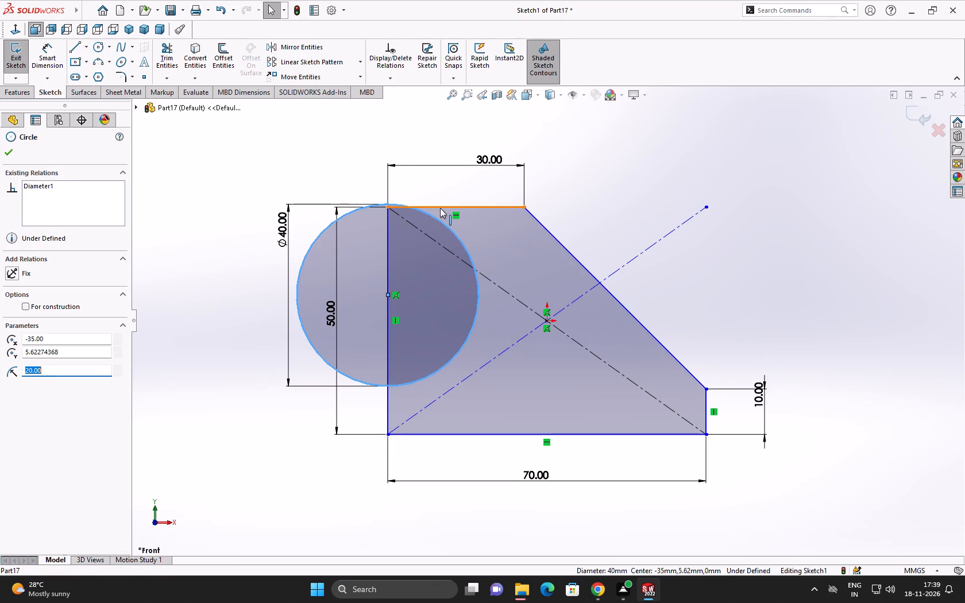
{"action": "left_click", "coordinate": [440, 208], "text": "ctrl"}
{"action": "left_click", "coordinate": [36, 341]}
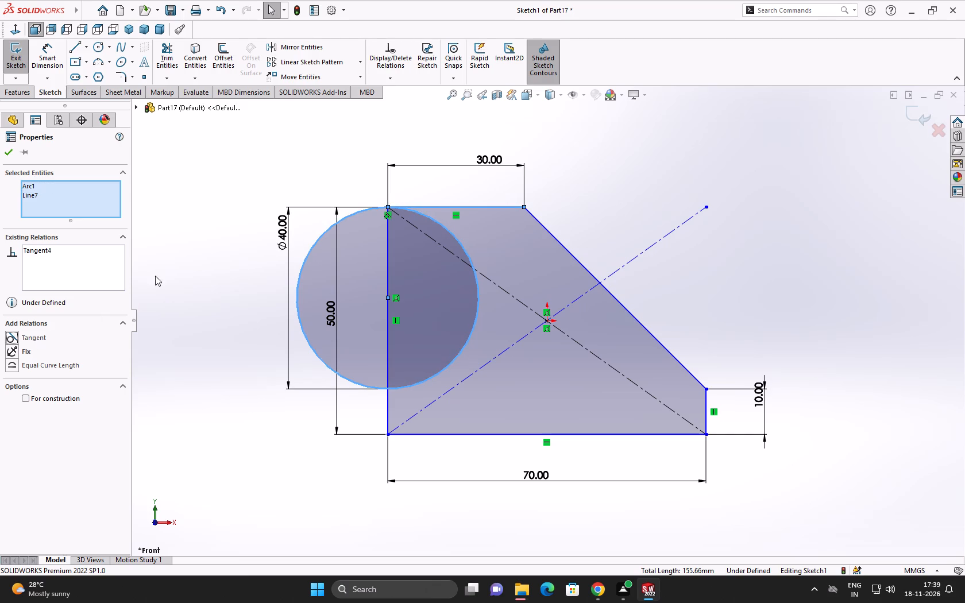
{"action": "left_click", "coordinate": [179, 261]}
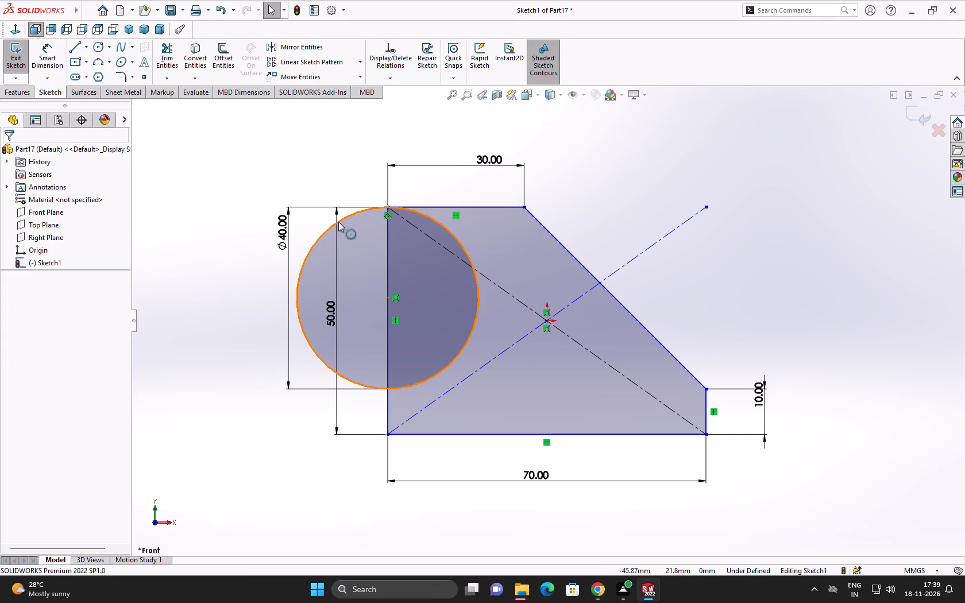
Power trim the circle's inner half and the left edge inside it, leaving a semicircular arc bulging outward from the profile.
{"action": "left_click", "coordinate": [92, 47]}
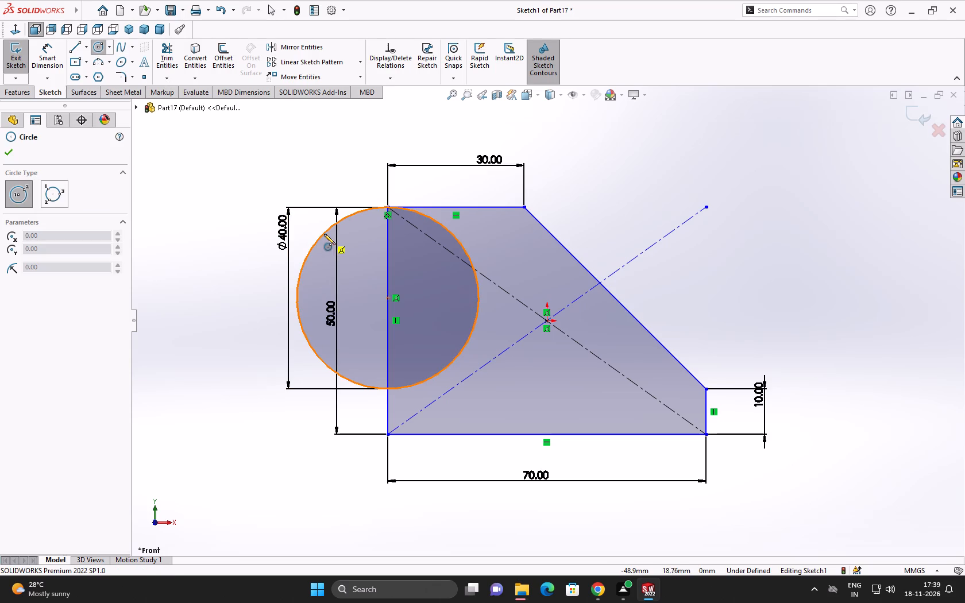
{"action": "left_click", "coordinate": [95, 44]}
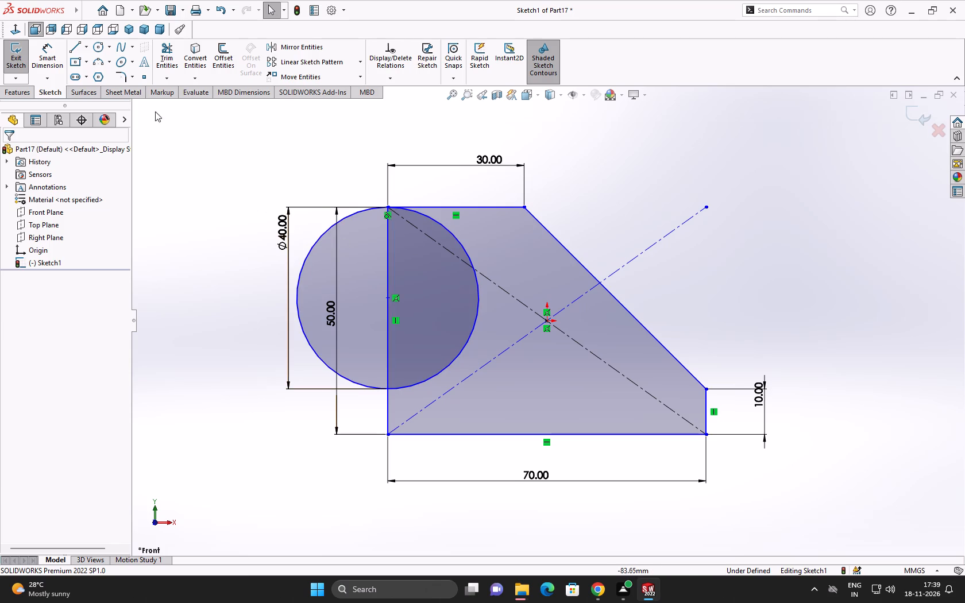
{"action": "left_click", "coordinate": [159, 58]}
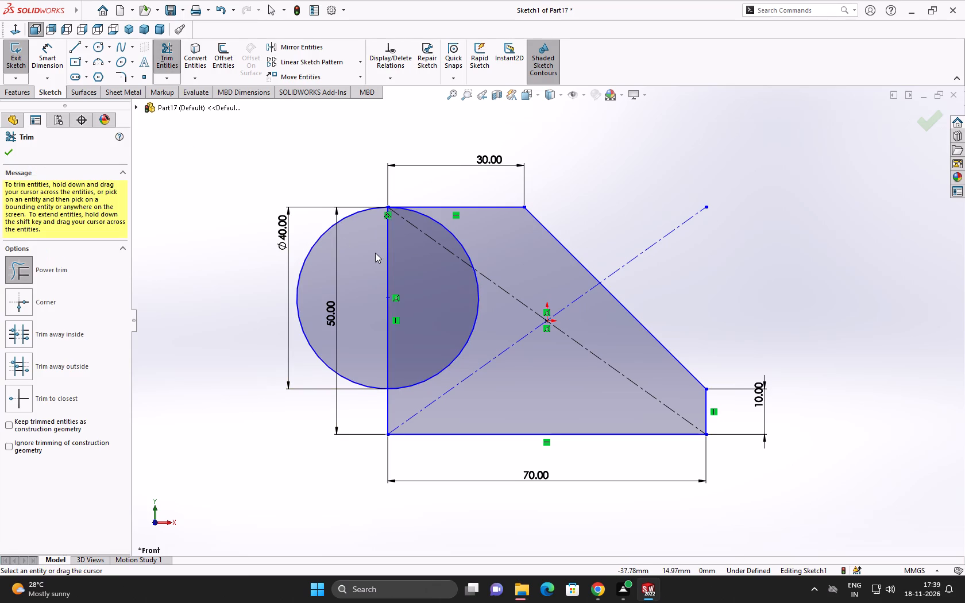
{"action": "left_click_drag", "start_coordinate": [364, 256], "coordinate": [484, 278]}
{"action": "left_click_drag", "start_coordinate": [439, 260], "coordinate": [469, 234]}
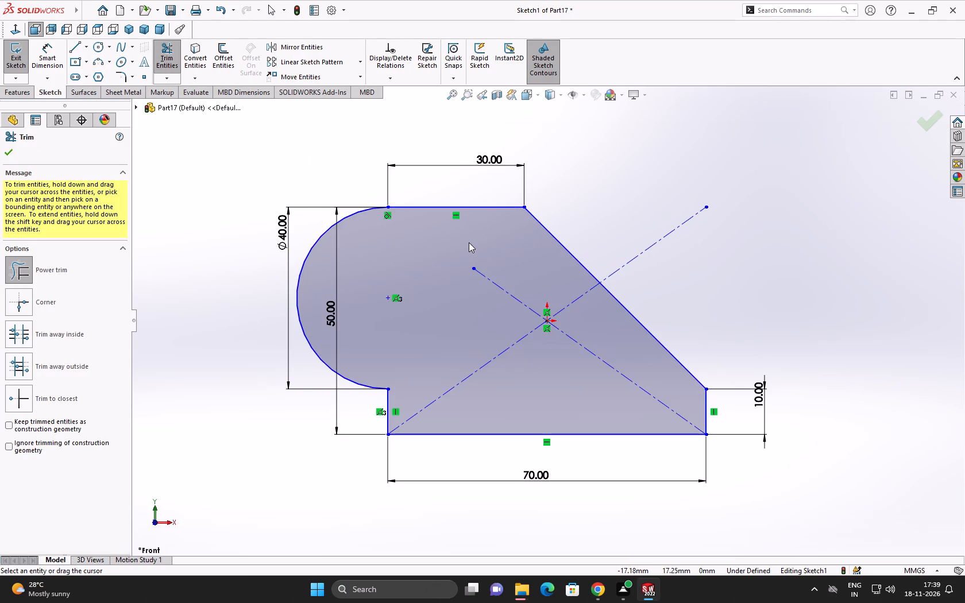
{"action": "left_click", "coordinate": [506, 291]}
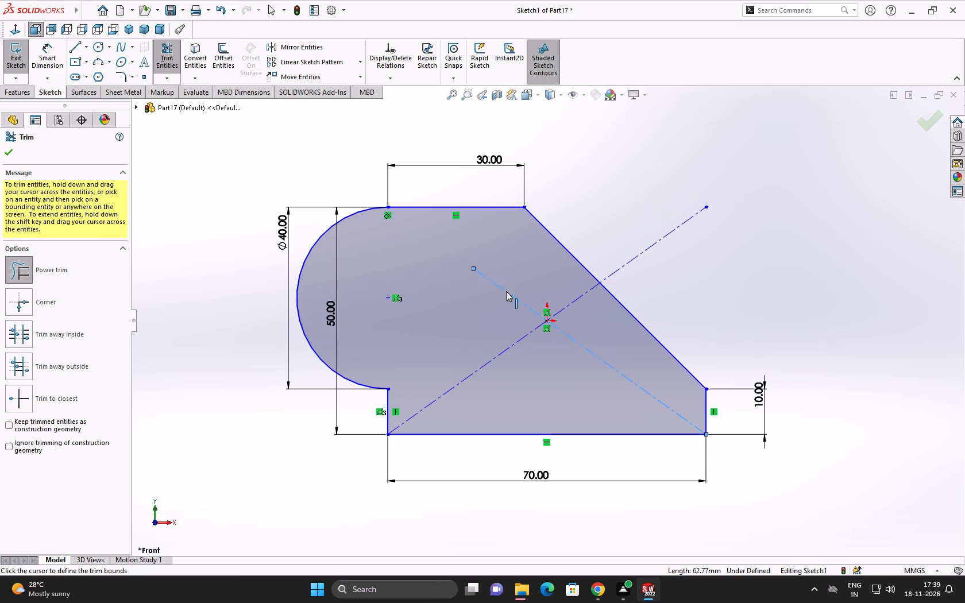
{"action": "key", "text": "Escape"}
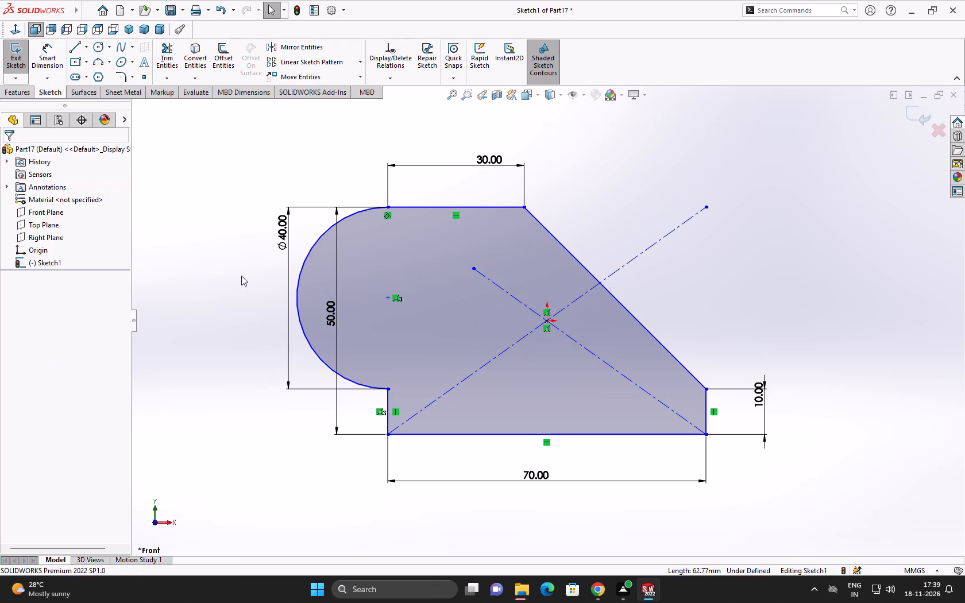
Delete both diagonal construction lines crossing the profile.
{"action": "right_click", "coordinate": [493, 283]}
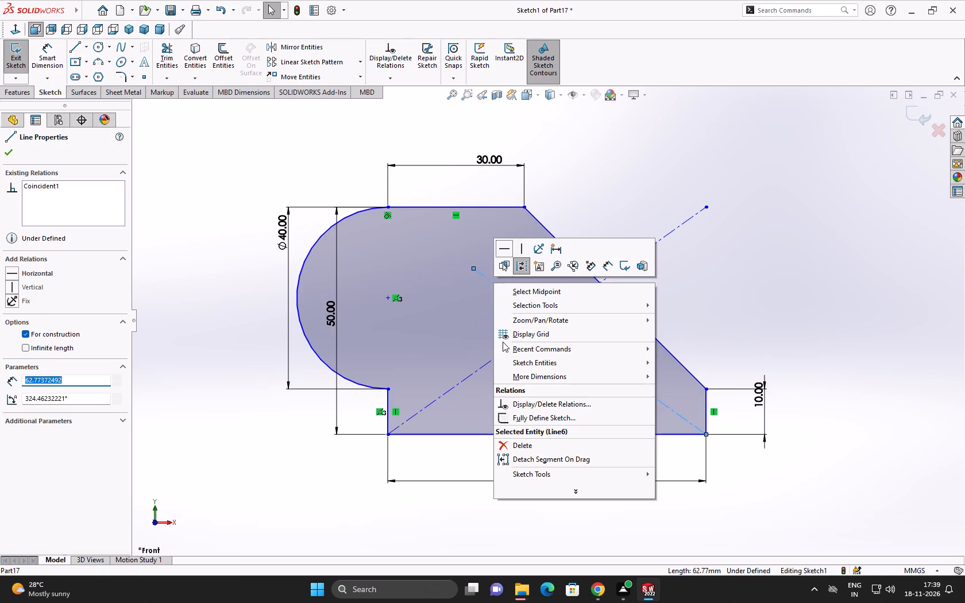
{"action": "left_click", "coordinate": [534, 441]}
{"action": "right_click", "coordinate": [497, 355]}
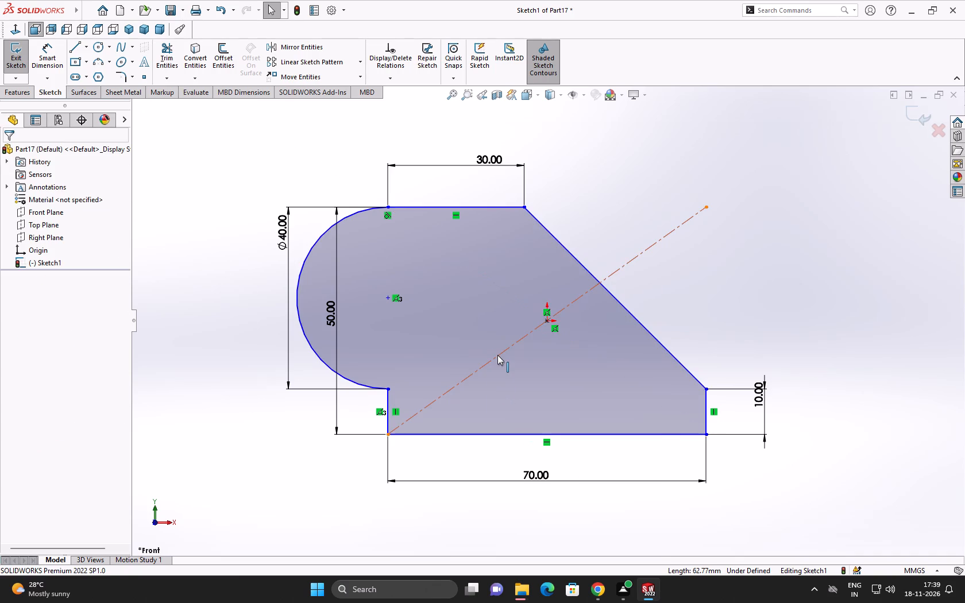
{"action": "left_click", "coordinate": [542, 517]}
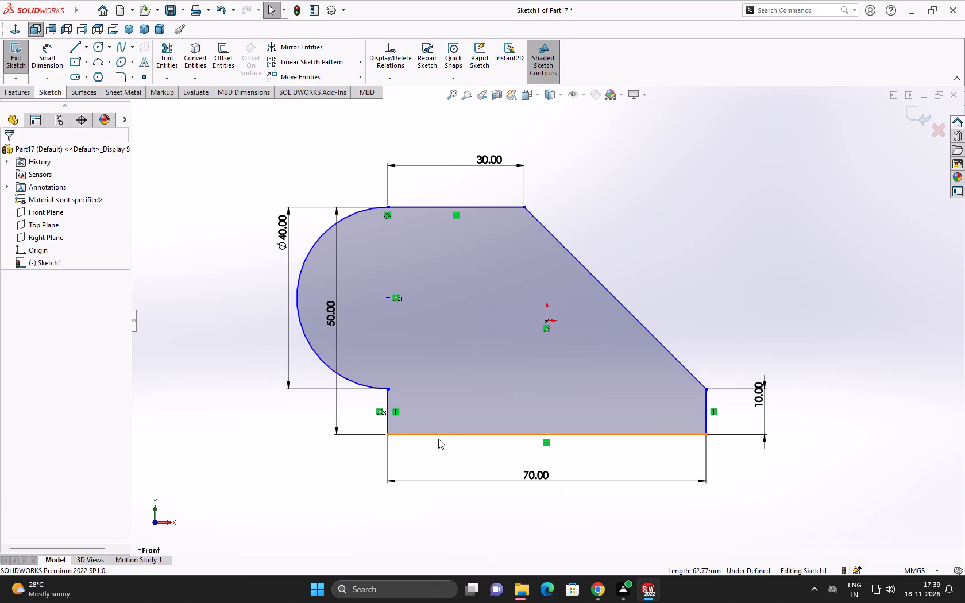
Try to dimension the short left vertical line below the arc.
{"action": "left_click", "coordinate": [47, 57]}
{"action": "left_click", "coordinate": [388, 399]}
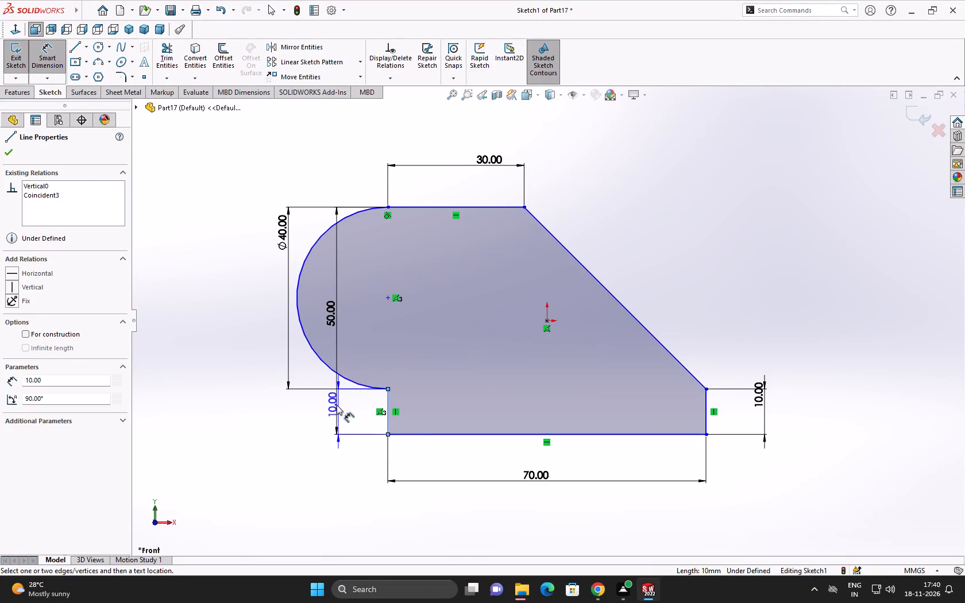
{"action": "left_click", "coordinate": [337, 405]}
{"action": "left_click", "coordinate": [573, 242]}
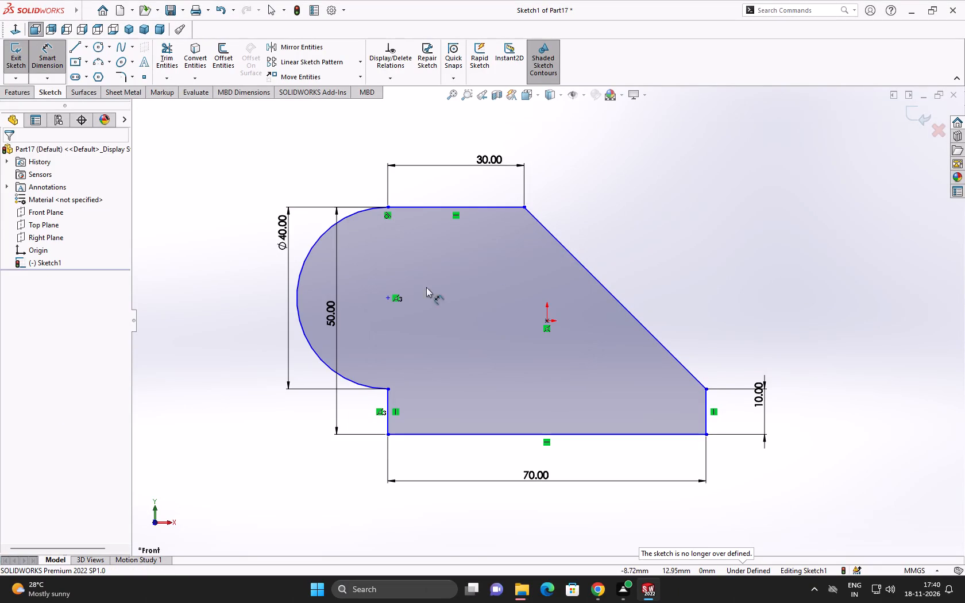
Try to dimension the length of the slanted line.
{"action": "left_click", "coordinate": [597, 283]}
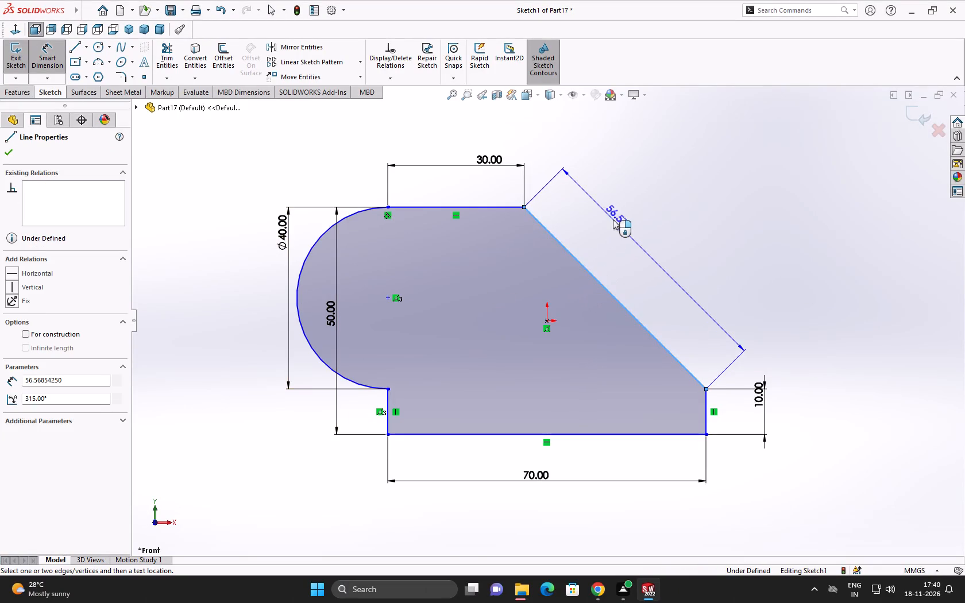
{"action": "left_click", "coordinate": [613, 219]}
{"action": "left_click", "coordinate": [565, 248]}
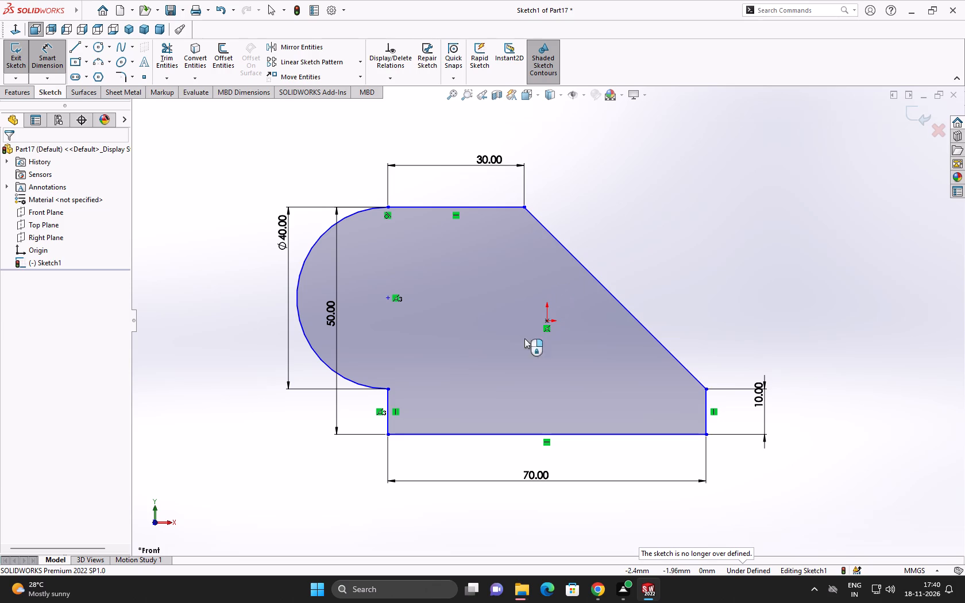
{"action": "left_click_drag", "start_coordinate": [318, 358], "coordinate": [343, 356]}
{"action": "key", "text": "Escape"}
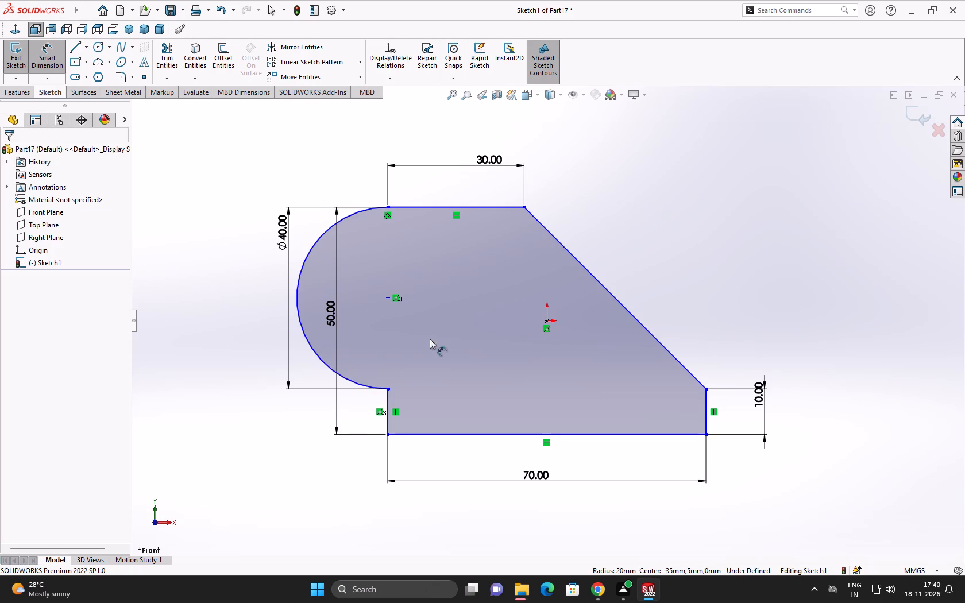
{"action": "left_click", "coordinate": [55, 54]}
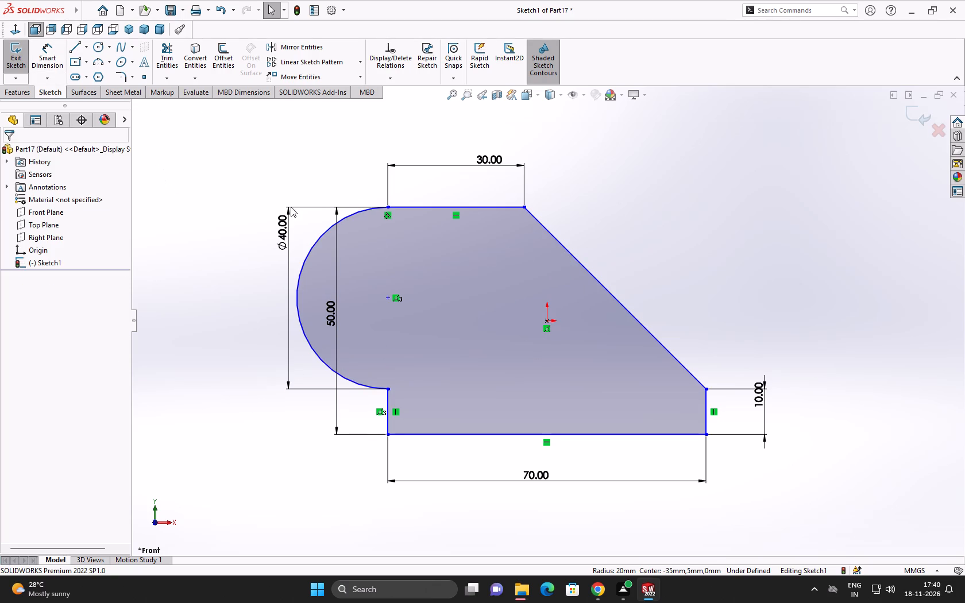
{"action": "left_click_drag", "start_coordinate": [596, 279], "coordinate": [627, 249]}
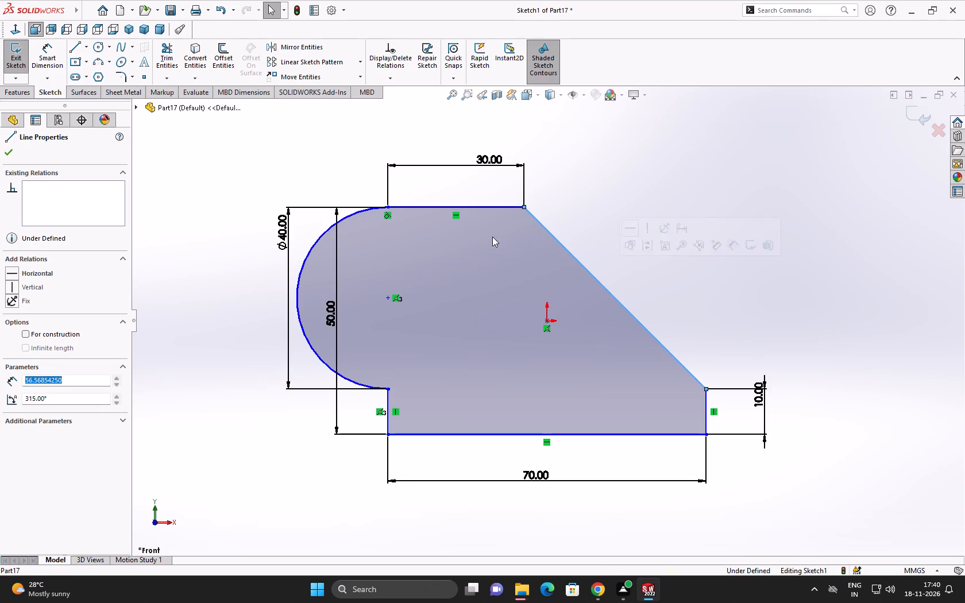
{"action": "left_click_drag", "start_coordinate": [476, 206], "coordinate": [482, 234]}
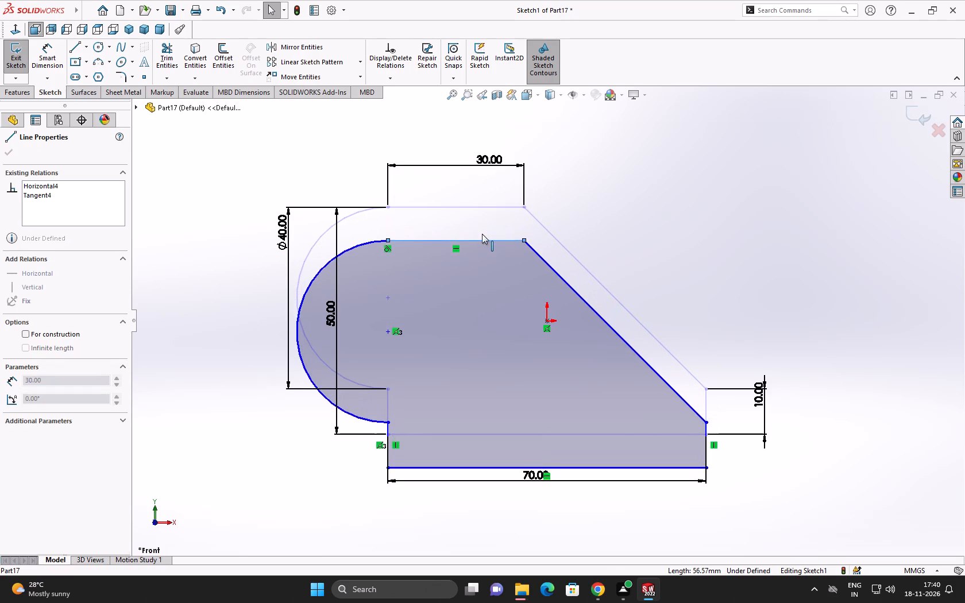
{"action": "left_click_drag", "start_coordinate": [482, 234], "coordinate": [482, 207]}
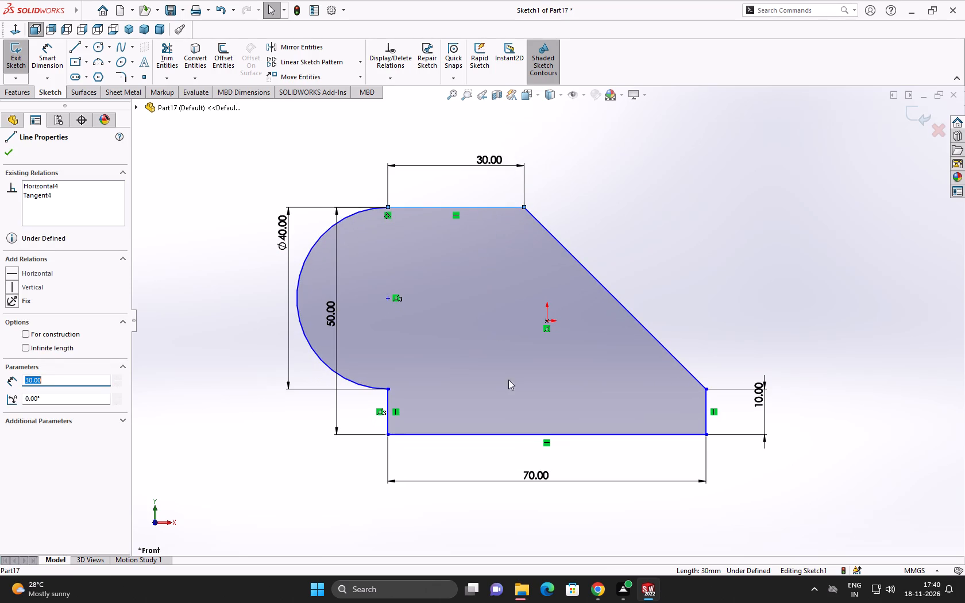
Move the whole profile up and across so its lower-left corner sits close to the origin.
{"action": "left_click_drag", "start_coordinate": [515, 434], "coordinate": [523, 337]}
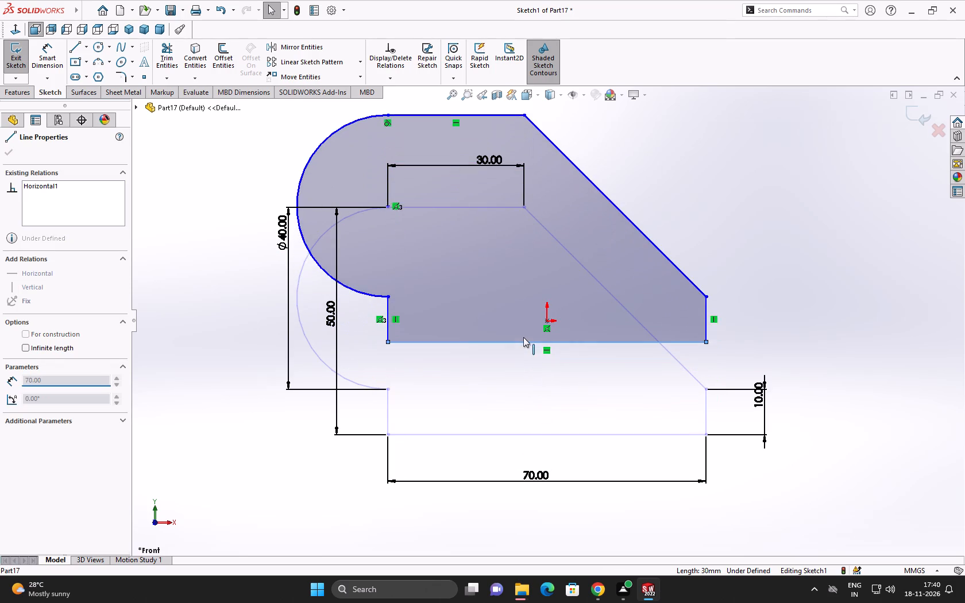
{"action": "left_click_drag", "start_coordinate": [523, 337], "coordinate": [526, 319]}
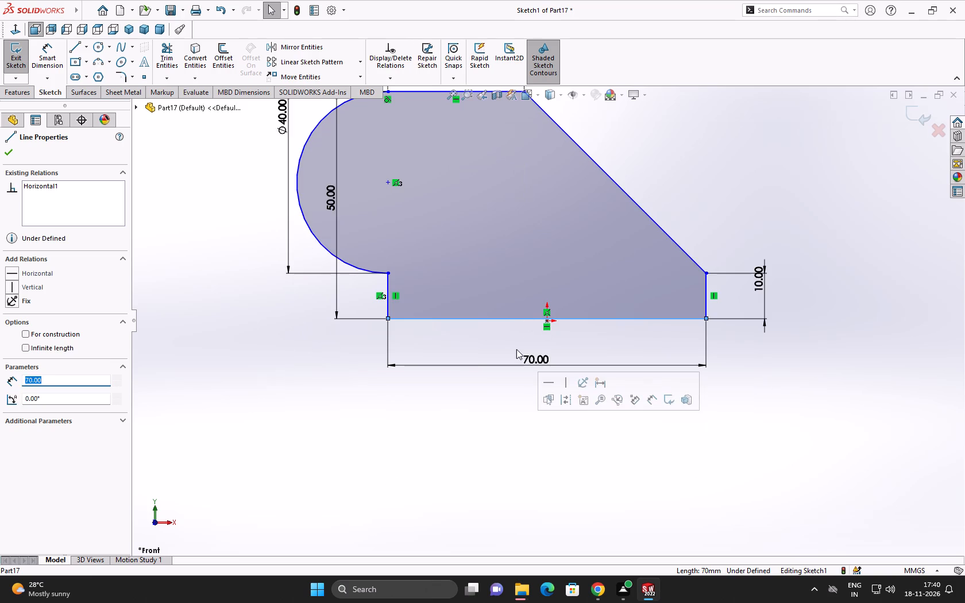
{"action": "left_click_drag", "start_coordinate": [425, 319], "coordinate": [446, 318]}
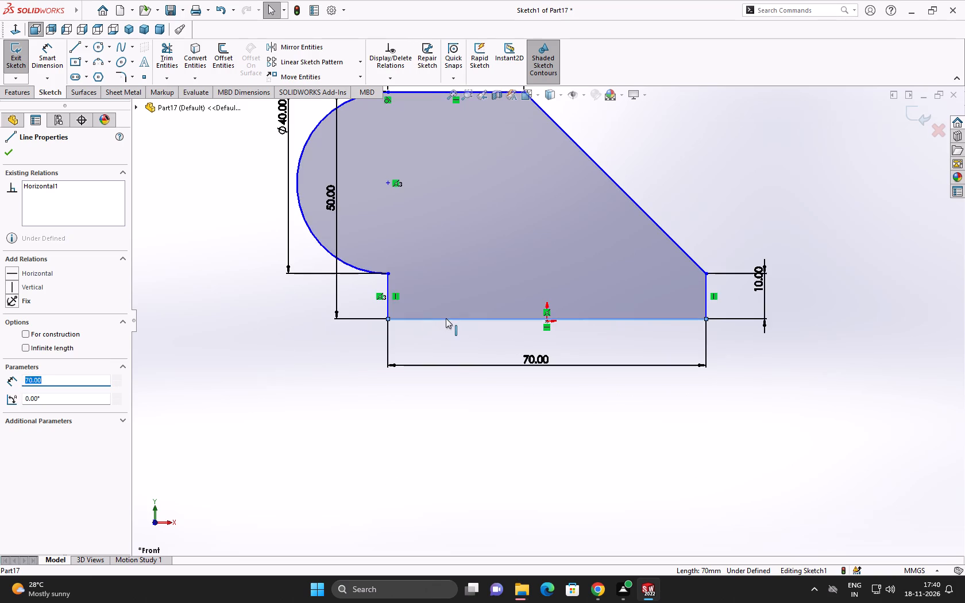
{"action": "left_click_drag", "start_coordinate": [446, 318], "coordinate": [458, 316]}
{"action": "key", "text": "Escape"}
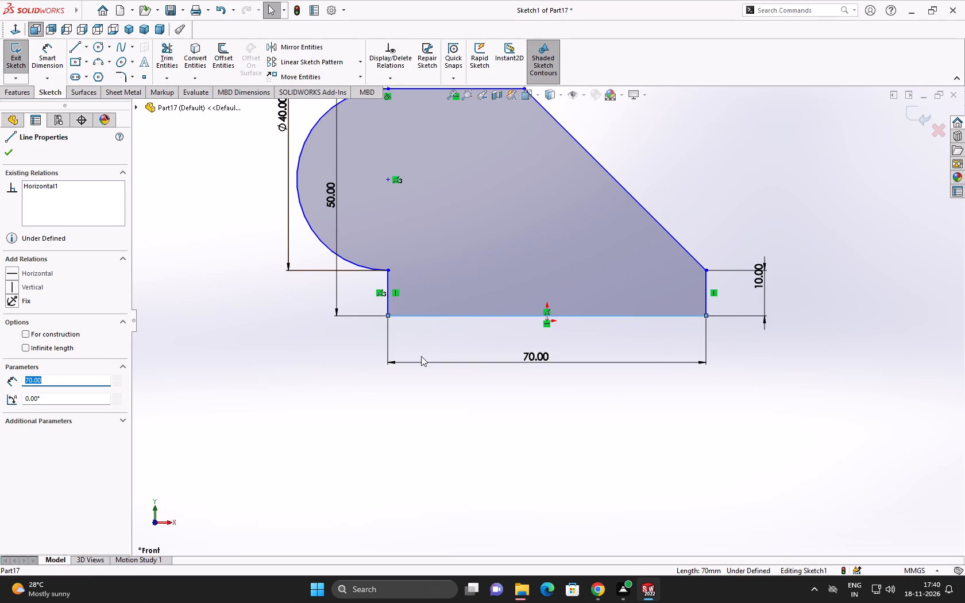
{"action": "key", "text": "Escape"}
{"action": "key", "text": "Escape"}
{"action": "left_click_drag", "start_coordinate": [412, 316], "coordinate": [450, 316]}
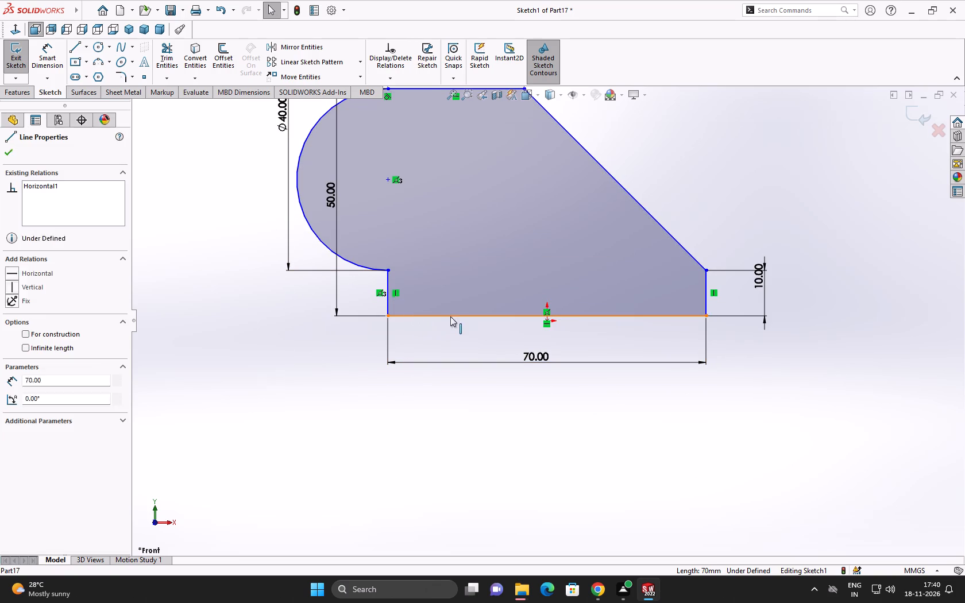
{"action": "left_click_drag", "start_coordinate": [450, 316], "coordinate": [498, 316]}
{"action": "left_click_drag", "start_coordinate": [385, 289], "coordinate": [430, 291]}
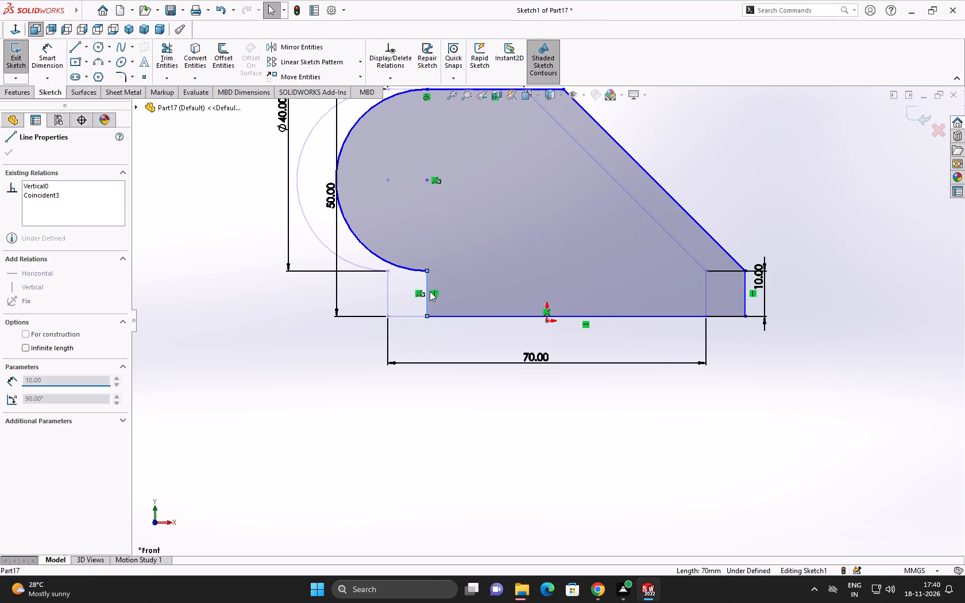
{"action": "left_click_drag", "start_coordinate": [430, 291], "coordinate": [555, 294]}
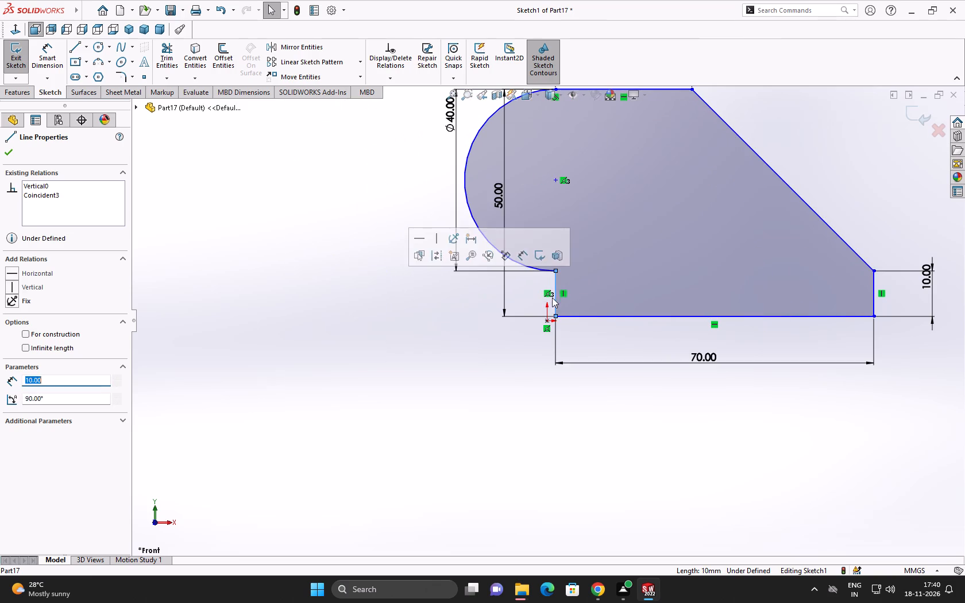
{"action": "left_click", "coordinate": [472, 350]}
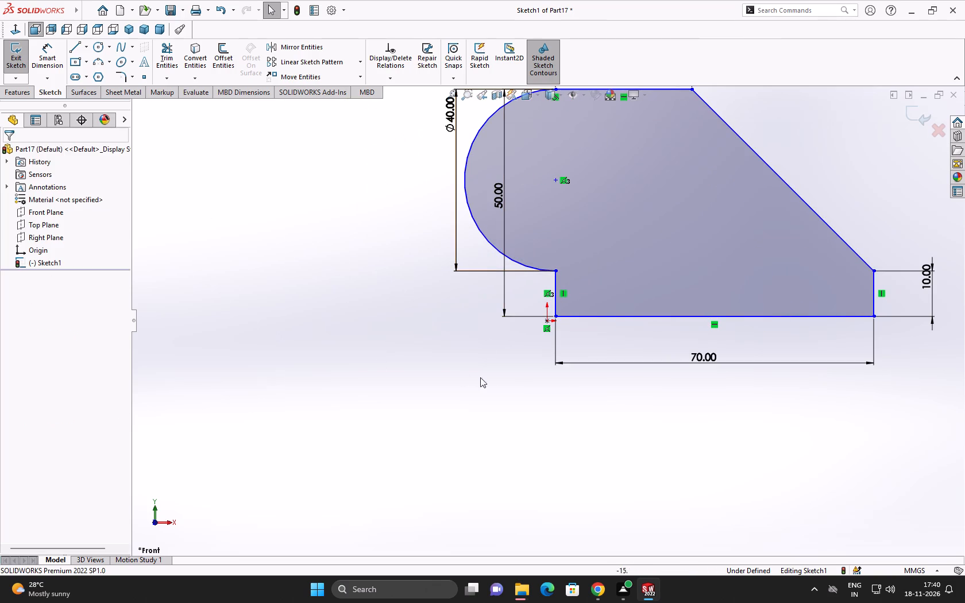
Make the profile's lower-left corner coincident with the origin.
{"action": "scroll", "coordinate": [550, 341], "scroll_direction": "down", "scroll_amount": 9, "text": "ctrl"}
{"action": "scroll", "coordinate": [563, 256], "scroll_direction": "down", "scroll_amount": 2, "text": "ctrl"}
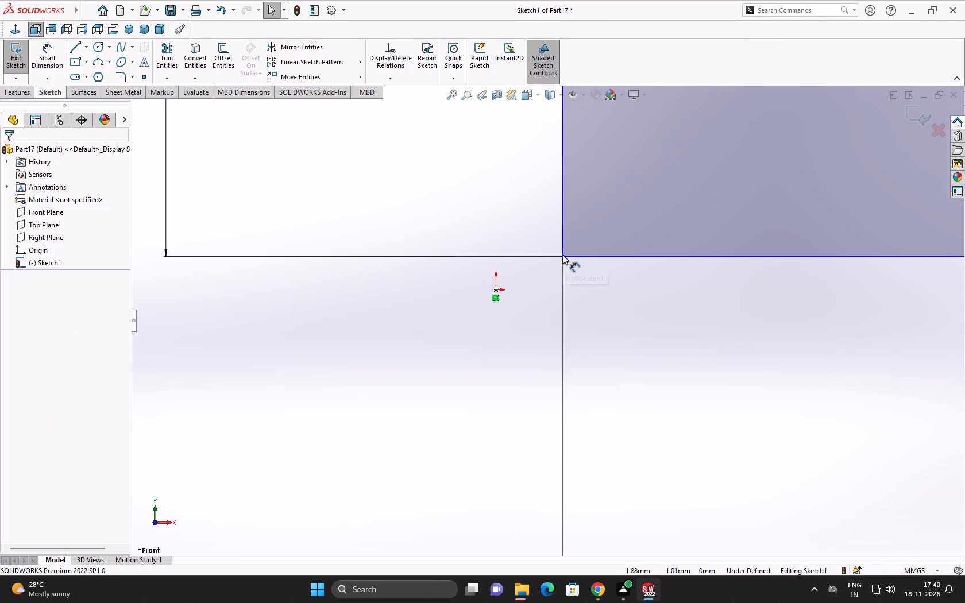
{"action": "left_click", "coordinate": [562, 254], "text": "ctrl"}
{"action": "left_click", "coordinate": [497, 289], "text": "ctrl"}
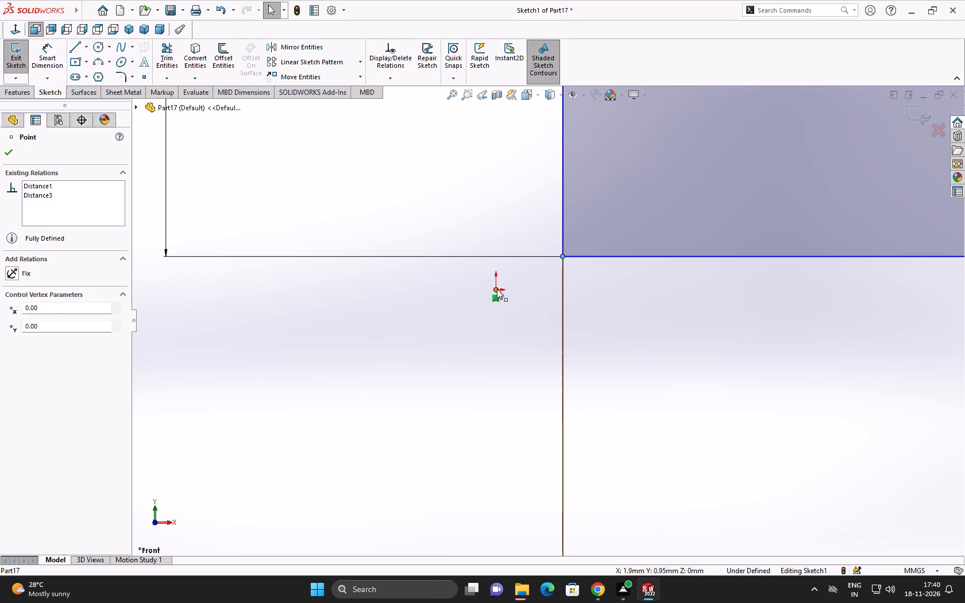
{"action": "left_click", "coordinate": [37, 367]}
{"action": "scroll", "coordinate": [250, 344], "scroll_direction": "up", "scroll_amount": 2}
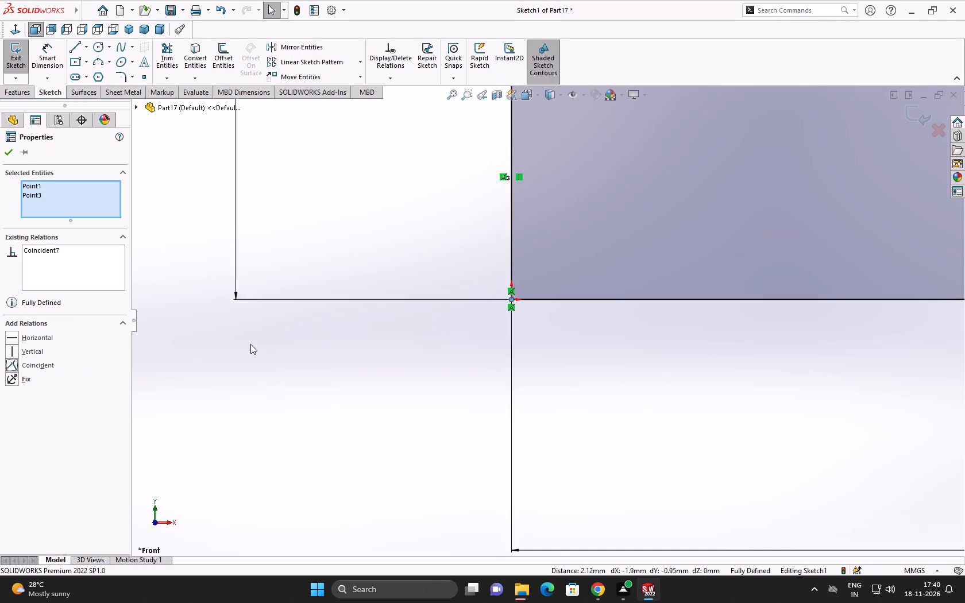
{"action": "scroll", "coordinate": [250, 344], "scroll_direction": "up", "scroll_amount": 14}
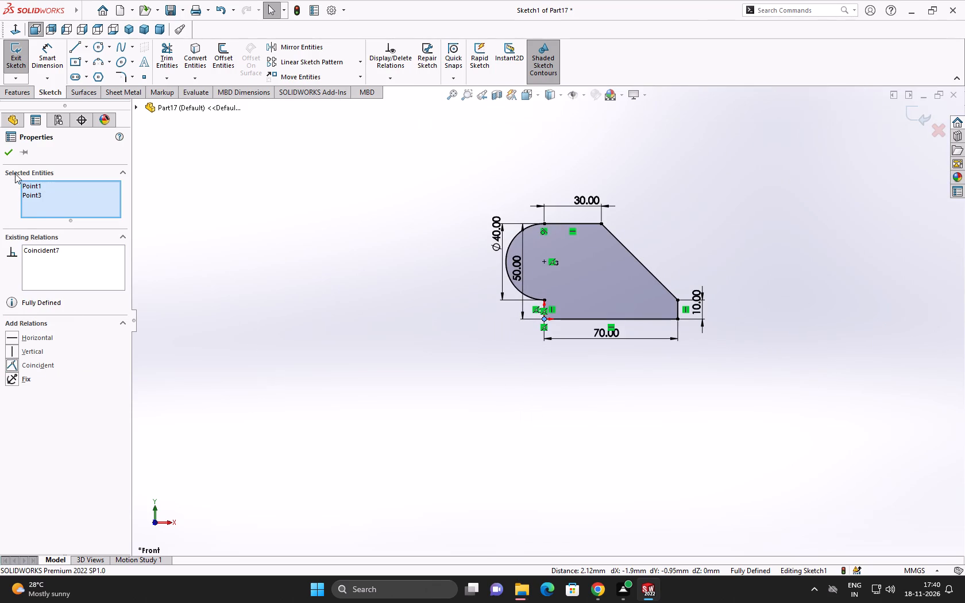
{"action": "left_click", "coordinate": [11, 154]}
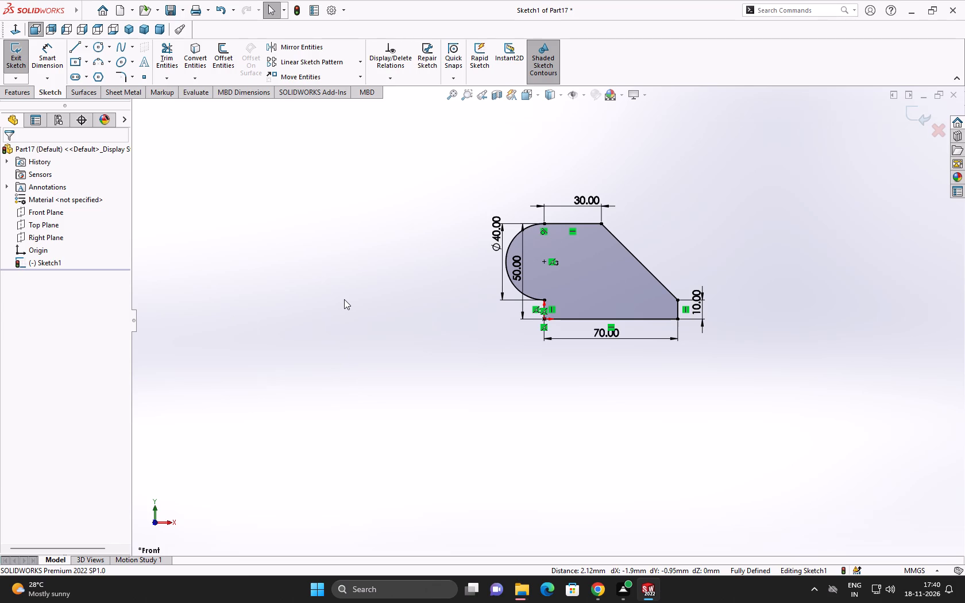
Extrude the profile as a boss with a Mid Plane end condition and 10 mm depth.
{"action": "left_click", "coordinate": [20, 90]}
{"action": "left_click", "coordinate": [25, 69]}
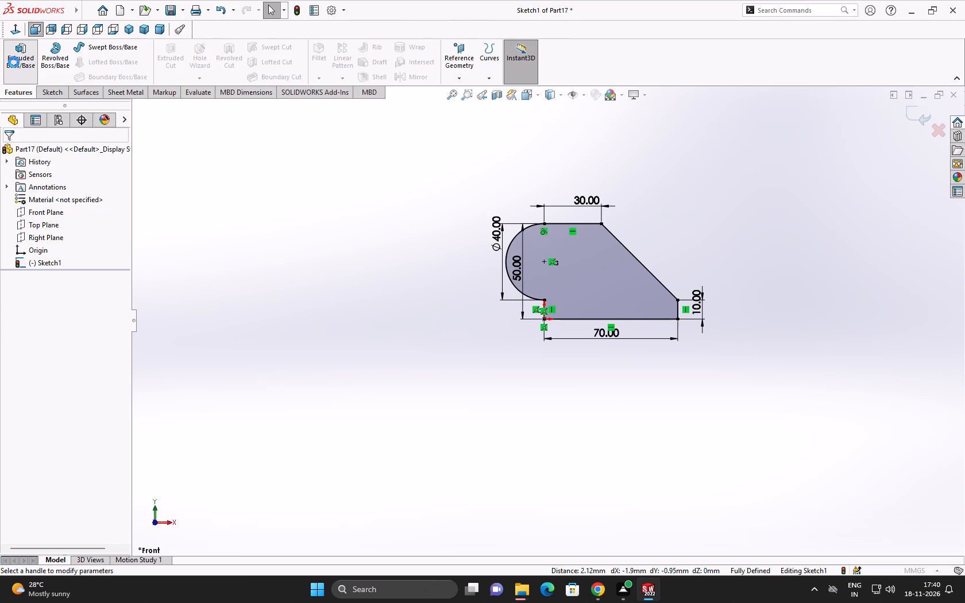
{"action": "left_click", "coordinate": [38, 223]}
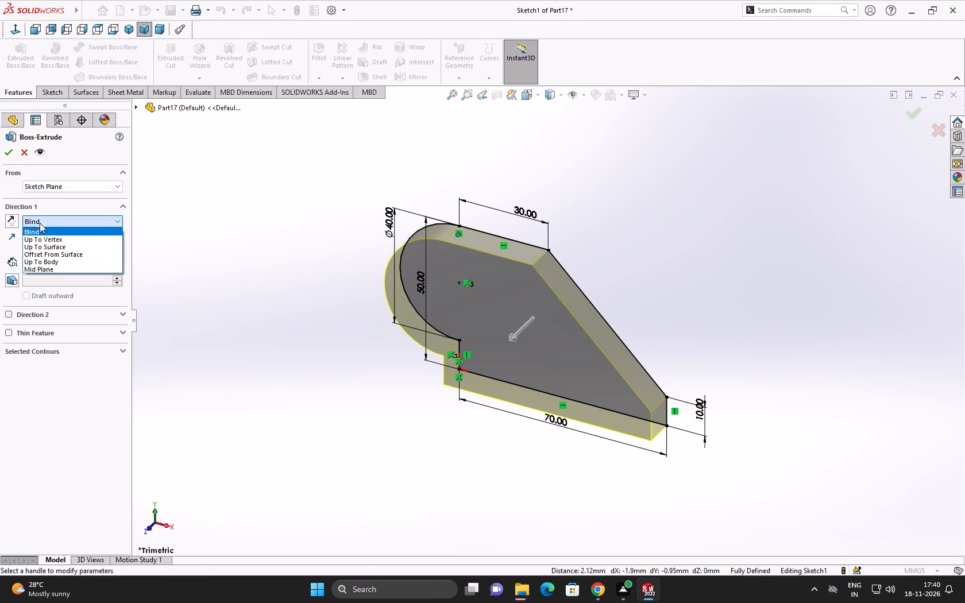
{"action": "left_click", "coordinate": [58, 272]}
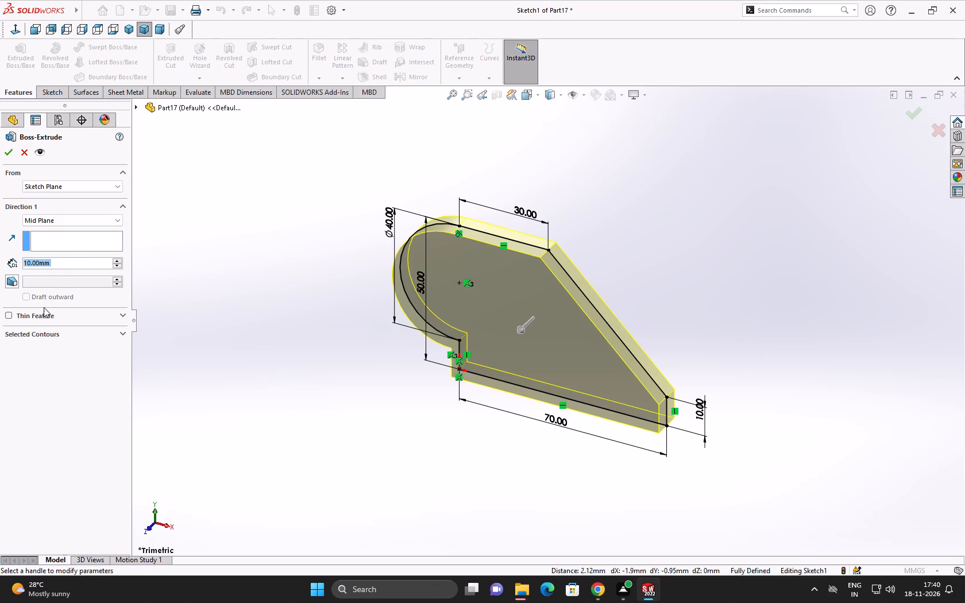
{"action": "left_click", "coordinate": [9, 153]}
{"action": "left_click", "coordinate": [257, 317]}
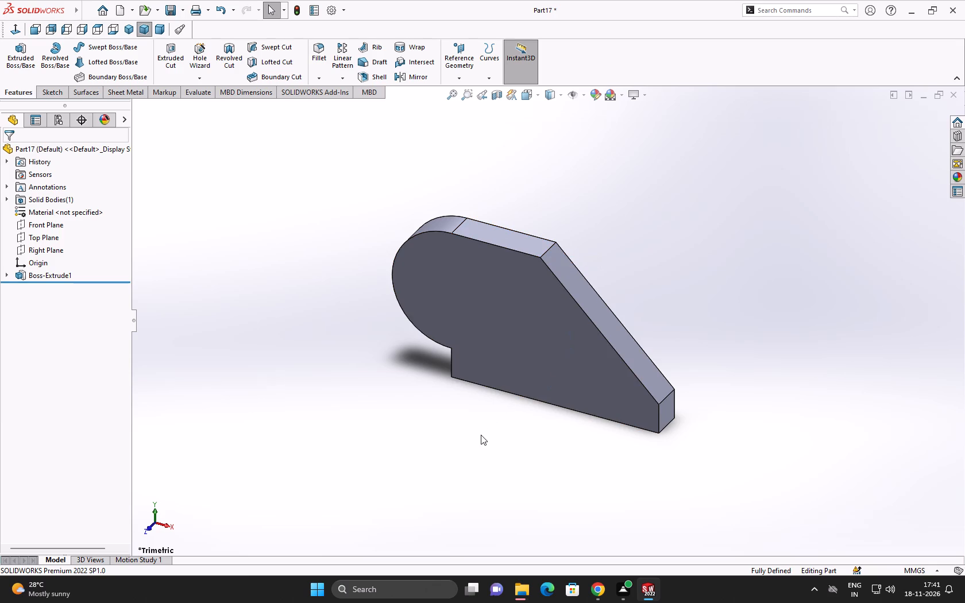
Start a new sketch on the flat bottom face of the extruded body.
{"action": "scroll", "coordinate": [476, 450], "scroll_direction": "down", "scroll_amount": 1}
{"action": "middle_click_drag", "start_coordinate": [476, 450], "coordinate": [476, 430]}
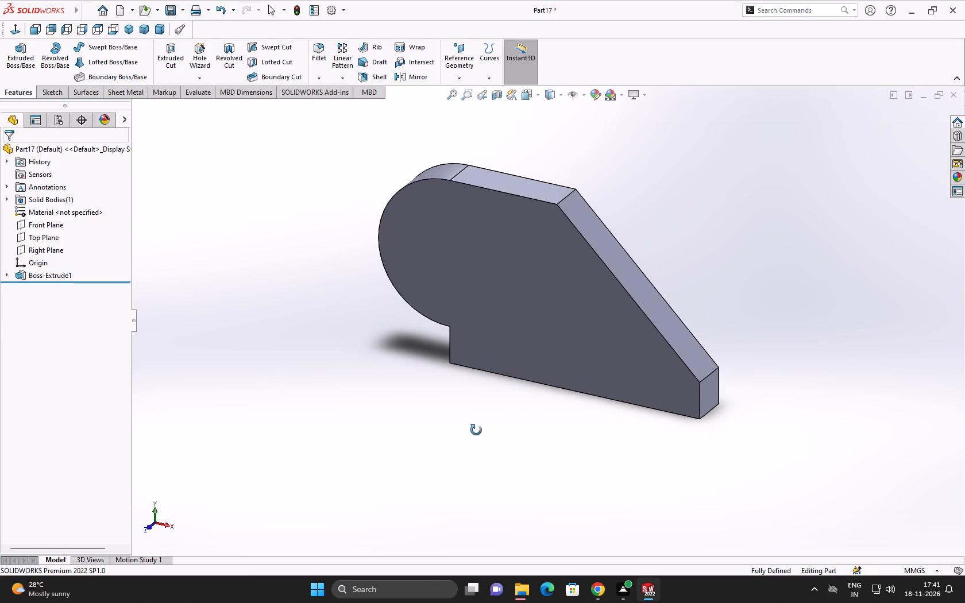
{"action": "middle_click_drag", "start_coordinate": [476, 430], "coordinate": [477, 456]}
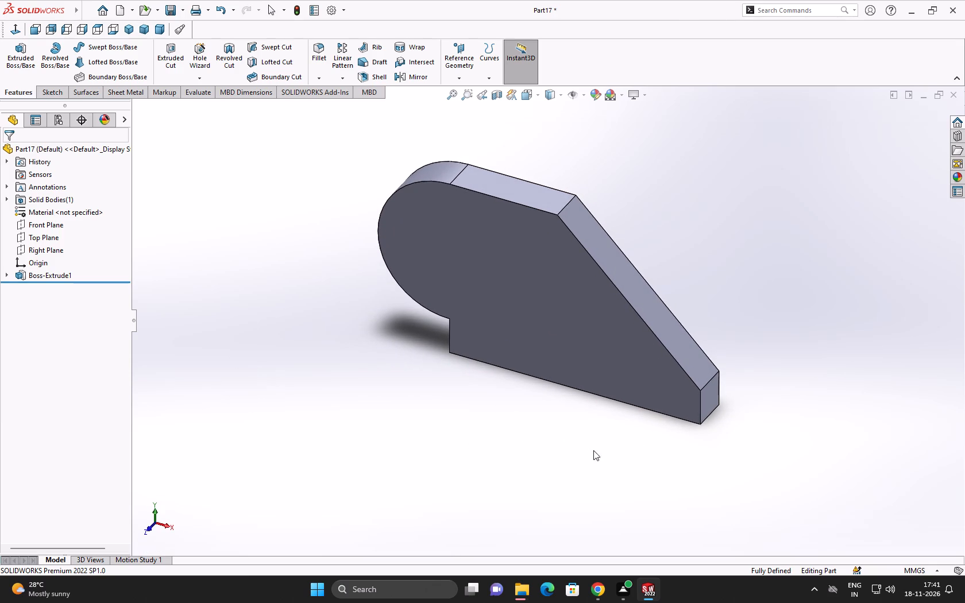
{"action": "middle_click_drag", "start_coordinate": [514, 454], "coordinate": [492, 248]}
{"action": "scroll", "coordinate": [514, 454], "scroll_direction": "down", "scroll_amount": 1}
{"action": "left_click", "coordinate": [543, 345]}
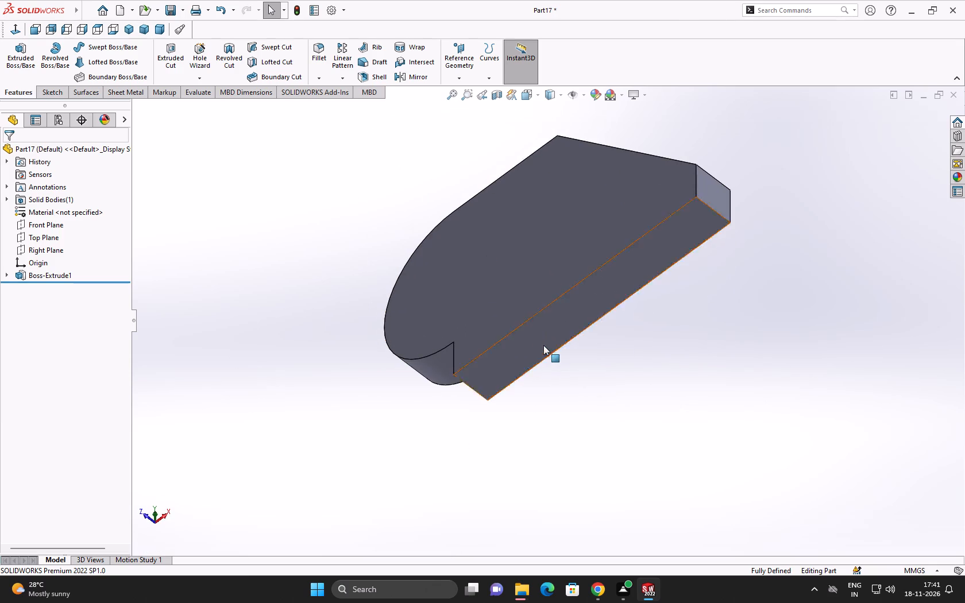
{"action": "left_click", "coordinate": [592, 313]}
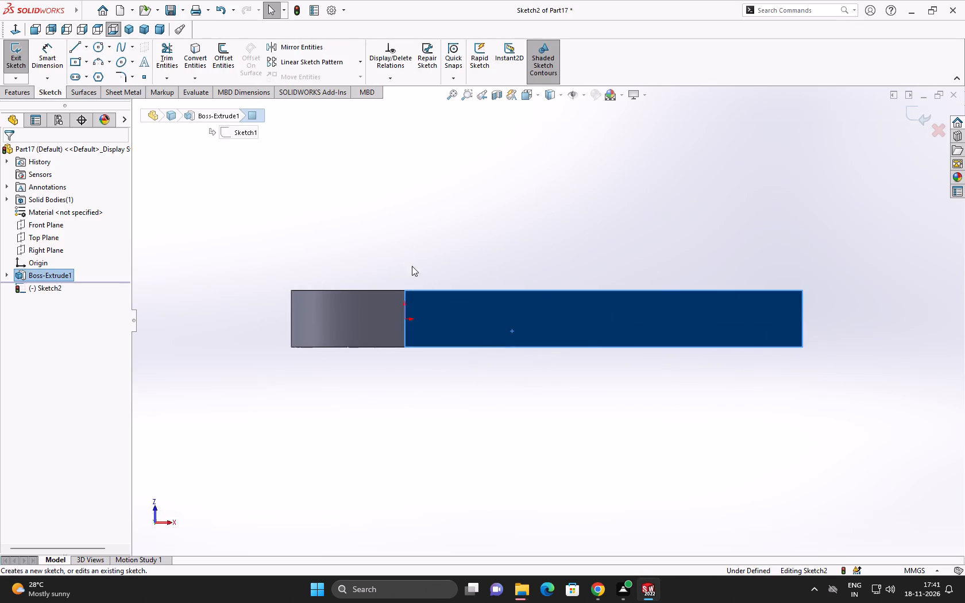
Sketch two concentric circles above the bottom face, the outer one about 39.6 mm in diameter.
{"action": "left_click", "coordinate": [99, 47]}
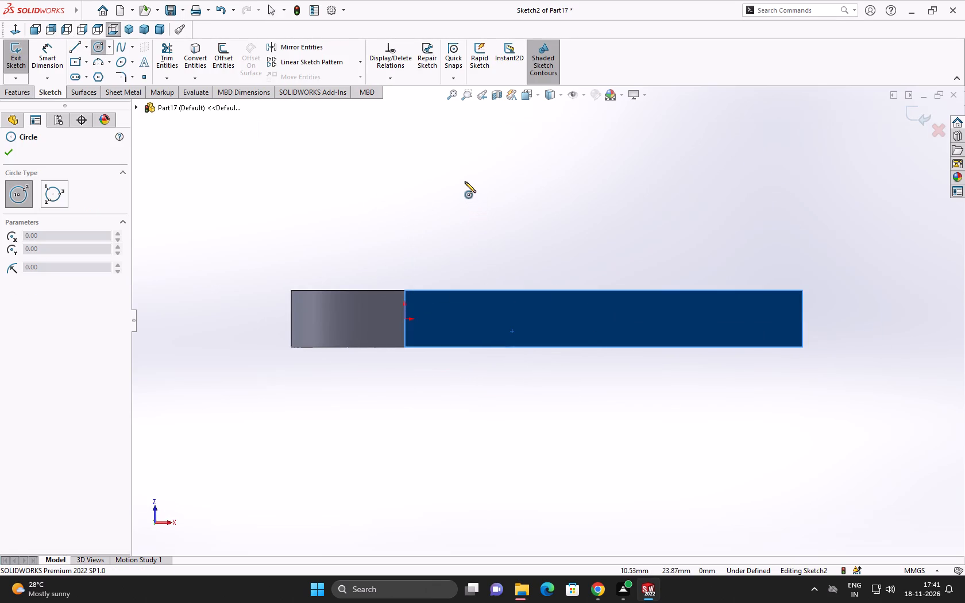
{"action": "left_click", "coordinate": [476, 172]}
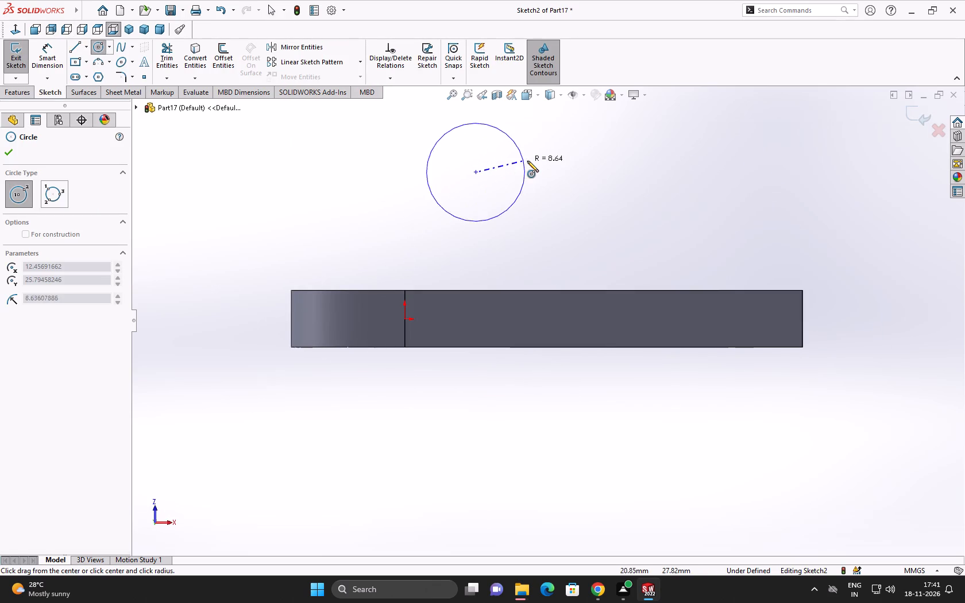
{"action": "left_click", "coordinate": [527, 161]}
{"action": "left_click", "coordinate": [477, 171]}
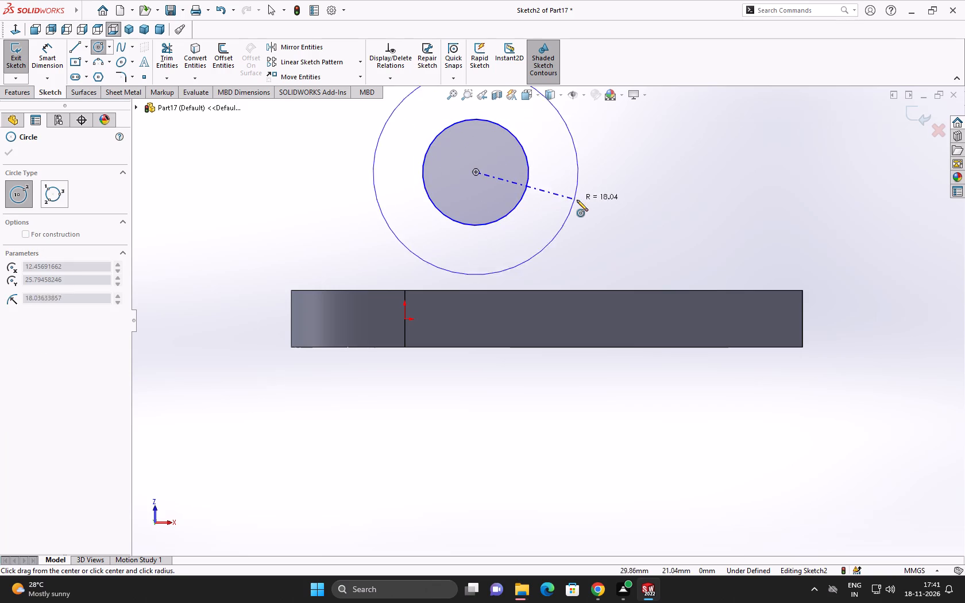
{"action": "left_click", "coordinate": [583, 205]}
{"action": "right_click", "coordinate": [583, 205]}
{"action": "left_click", "coordinate": [598, 211]}
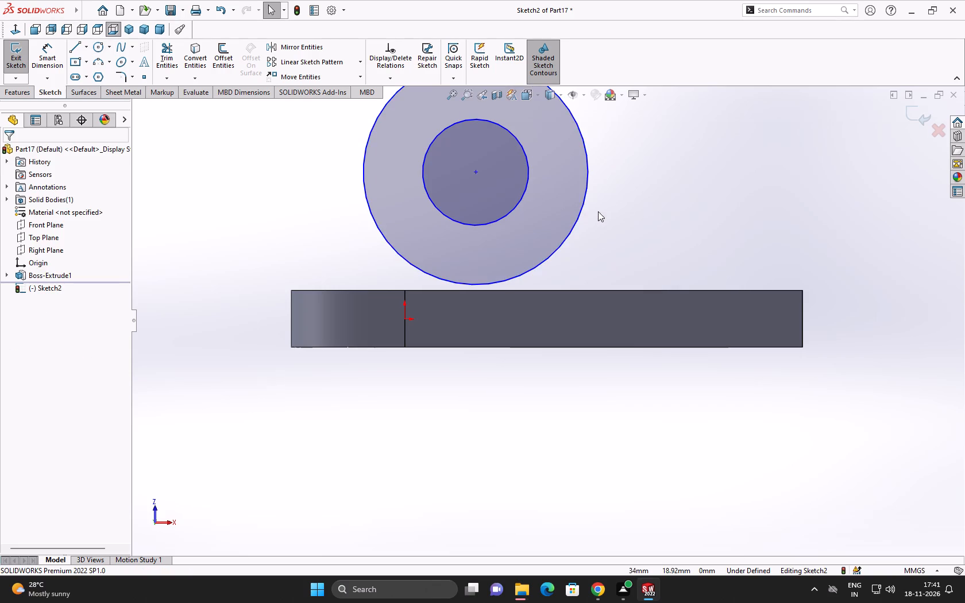
Dimension the outer circle with a diameter of 40 mm.
{"action": "left_click", "coordinate": [58, 56]}
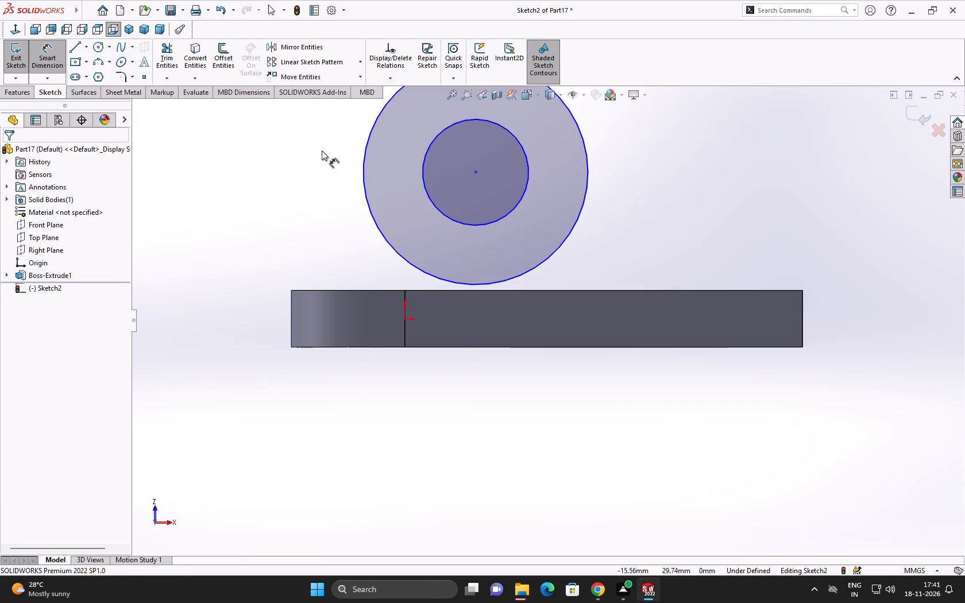
{"action": "left_click", "coordinate": [364, 167]}
{"action": "left_click", "coordinate": [330, 167]}
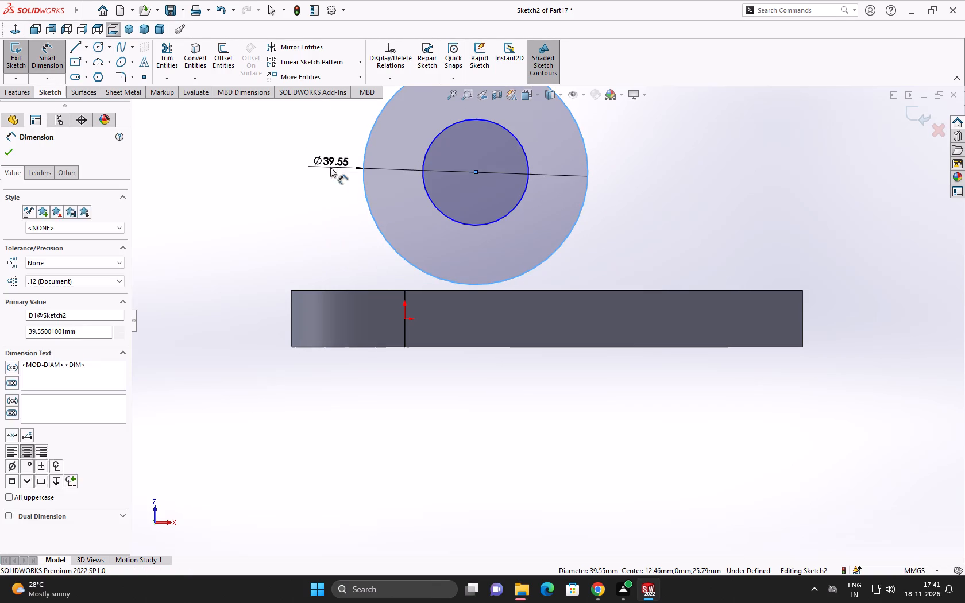
{"action": "type", "text": "40"}
{"action": "left_click", "coordinate": [278, 151]}
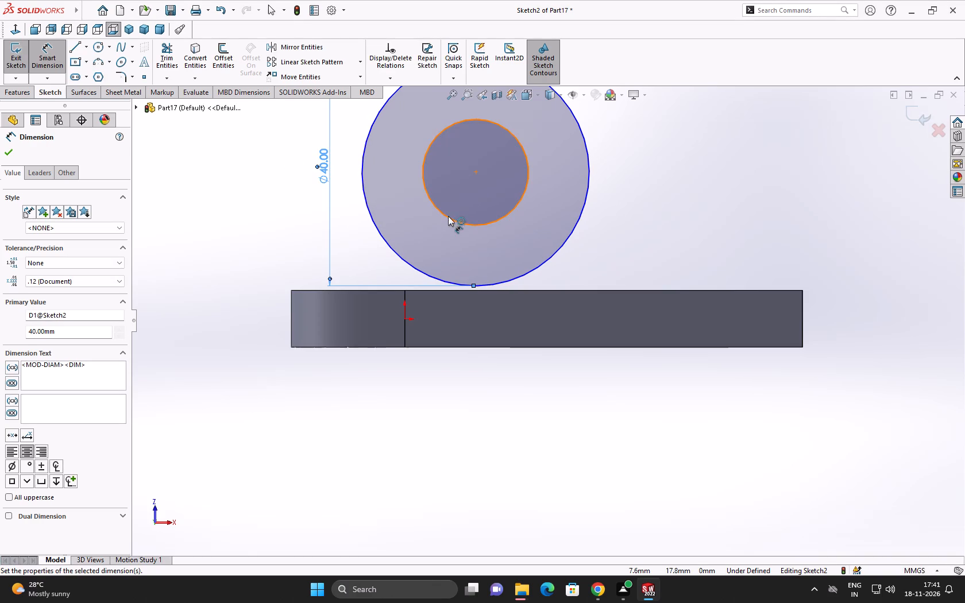
{"action": "left_click", "coordinate": [11, 157]}
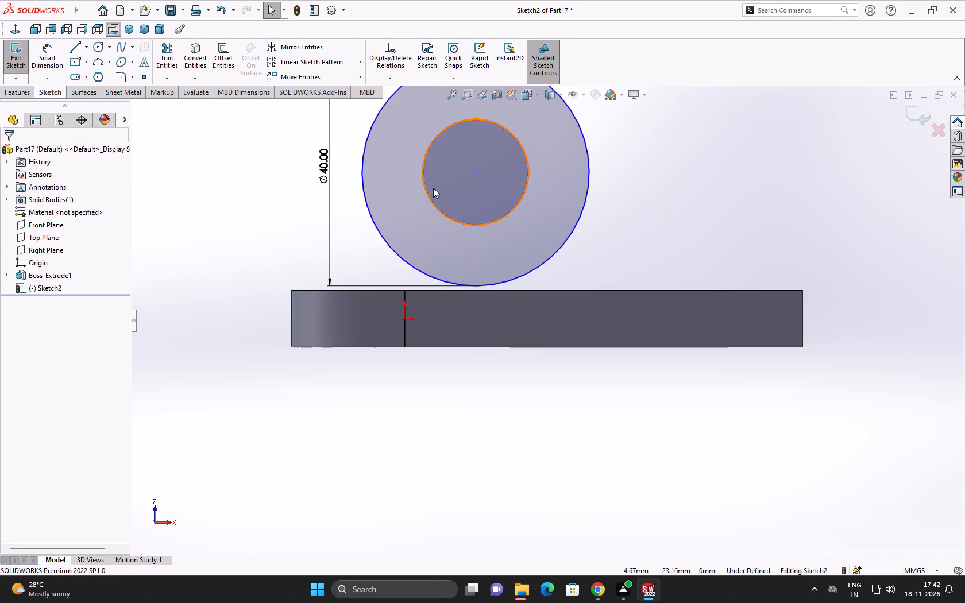
Delete the inner concentric circle.
{"action": "right_click", "coordinate": [426, 190]}
{"action": "left_click", "coordinate": [467, 349]}
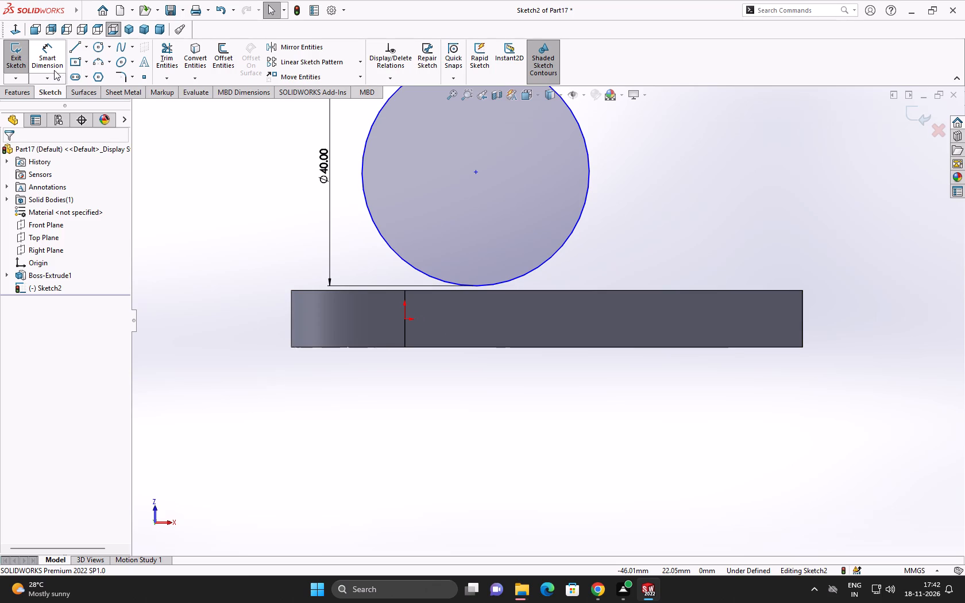
Make the 40 mm circle tangent to the bottom face's nearest long edge.
{"action": "left_click", "coordinate": [448, 290], "text": "ctrl"}
{"action": "left_click", "coordinate": [450, 283], "text": "ctrl"}
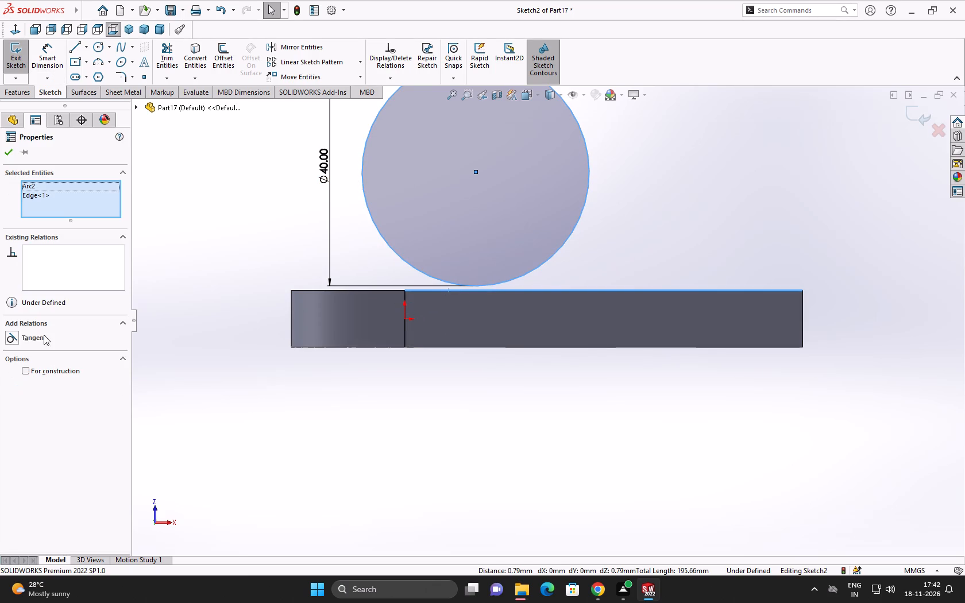
{"action": "left_click", "coordinate": [37, 342]}
{"action": "left_click", "coordinate": [202, 249]}
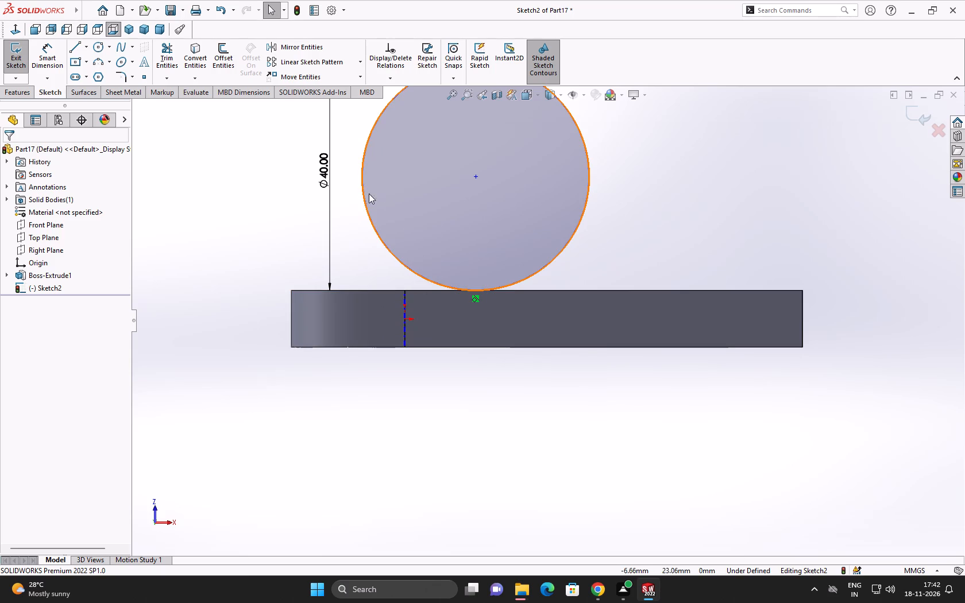
Sketch a line about 44.7 mm long from the near end of the bottom face's long edge, across the circle, and make it vertical.
{"action": "middle_click_drag", "start_coordinate": [344, 226], "coordinate": [339, 254]}
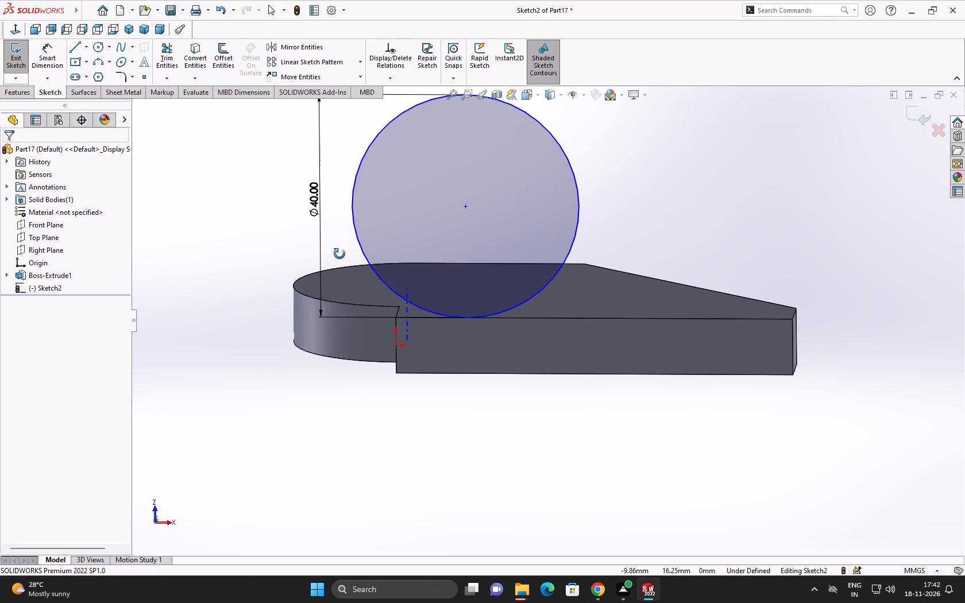
{"action": "middle_click_drag", "start_coordinate": [339, 254], "coordinate": [340, 262]}
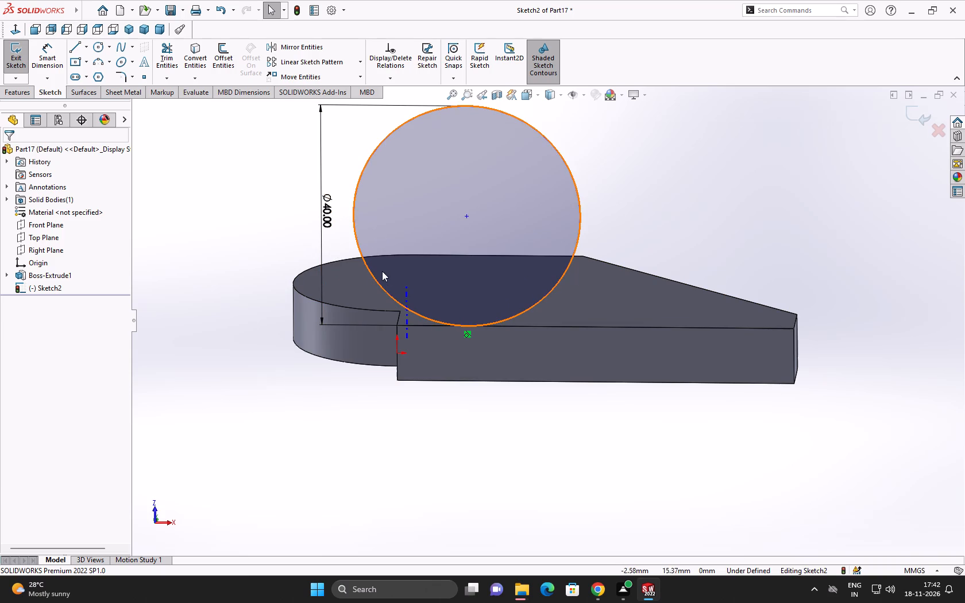
{"action": "left_click", "coordinate": [535, 96]}
{"action": "left_click", "coordinate": [593, 163]}
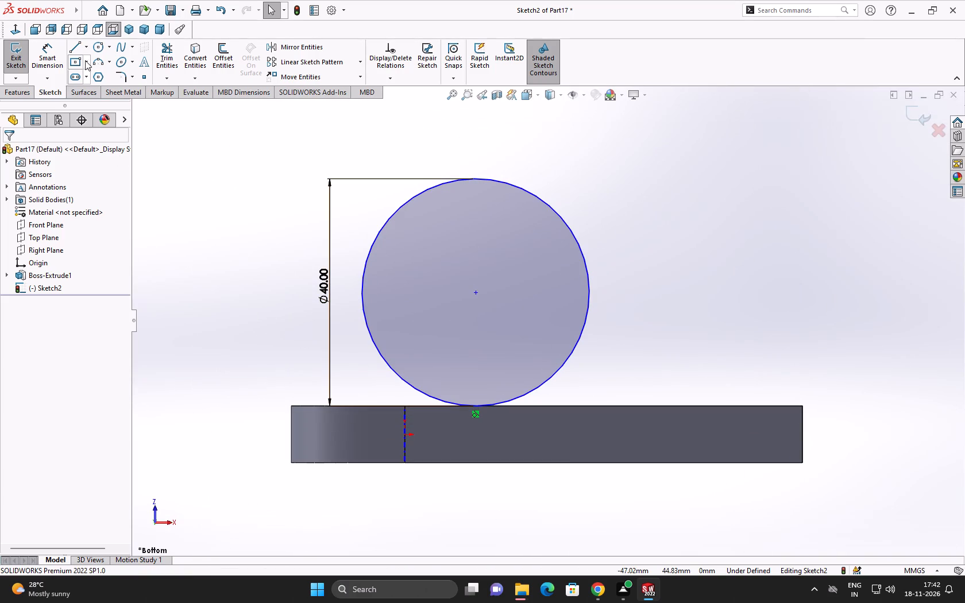
{"action": "left_click", "coordinate": [75, 46]}
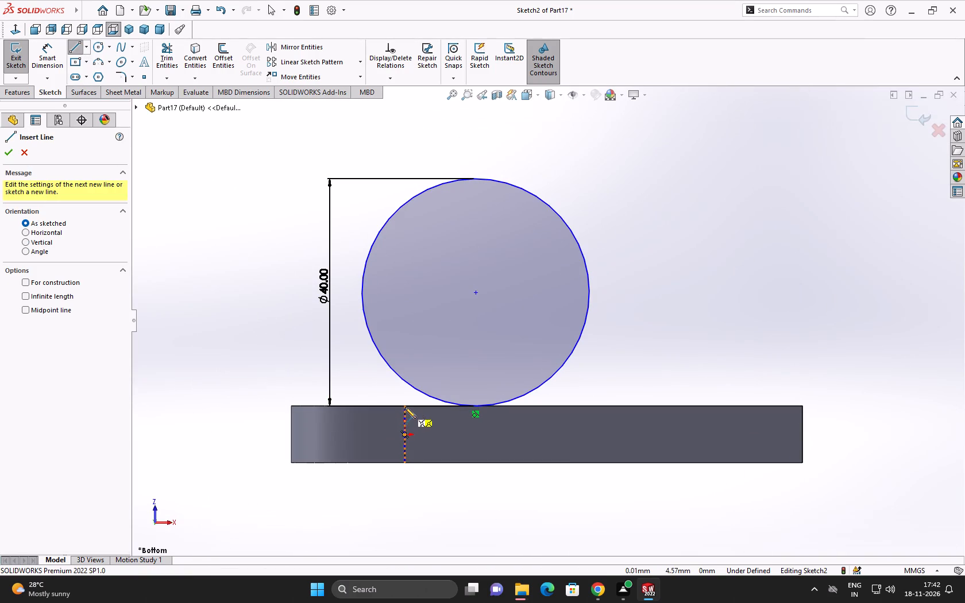
{"action": "left_click", "coordinate": [405, 407]}
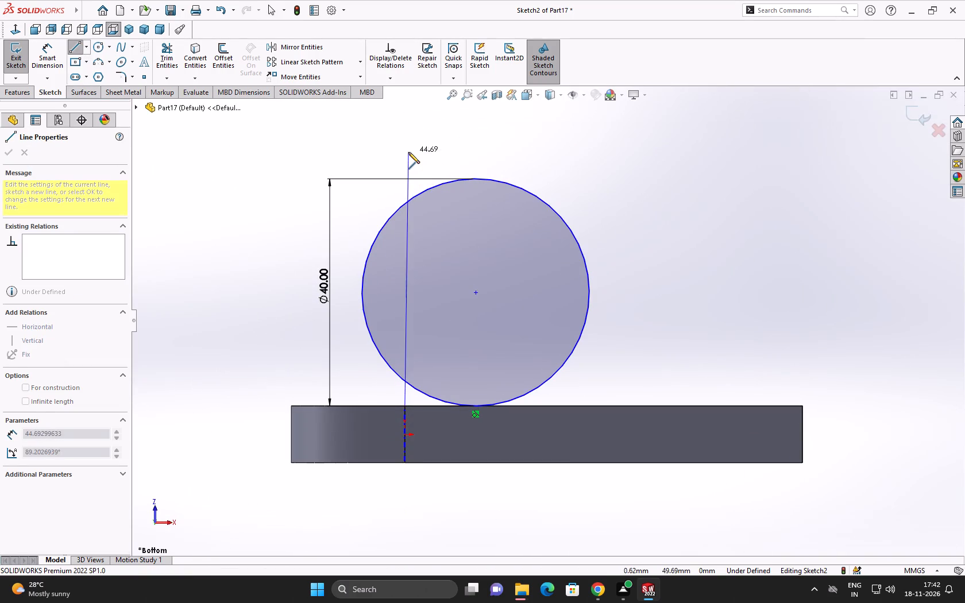
{"action": "left_click", "coordinate": [408, 152]}
{"action": "right_click", "coordinate": [408, 152]}
{"action": "left_click", "coordinate": [415, 161]}
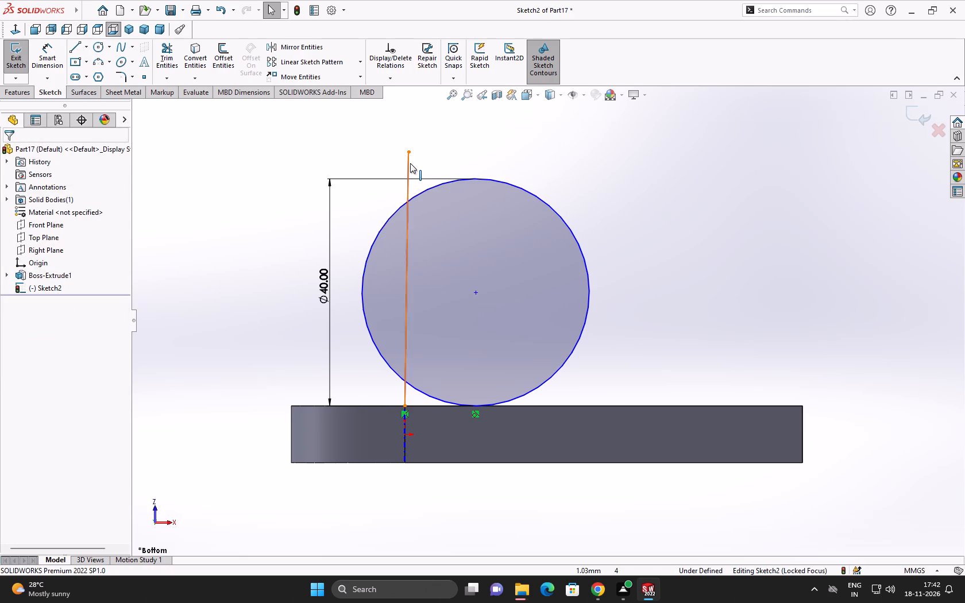
{"action": "left_click", "coordinate": [408, 163]}
{"action": "left_click", "coordinate": [458, 115]}
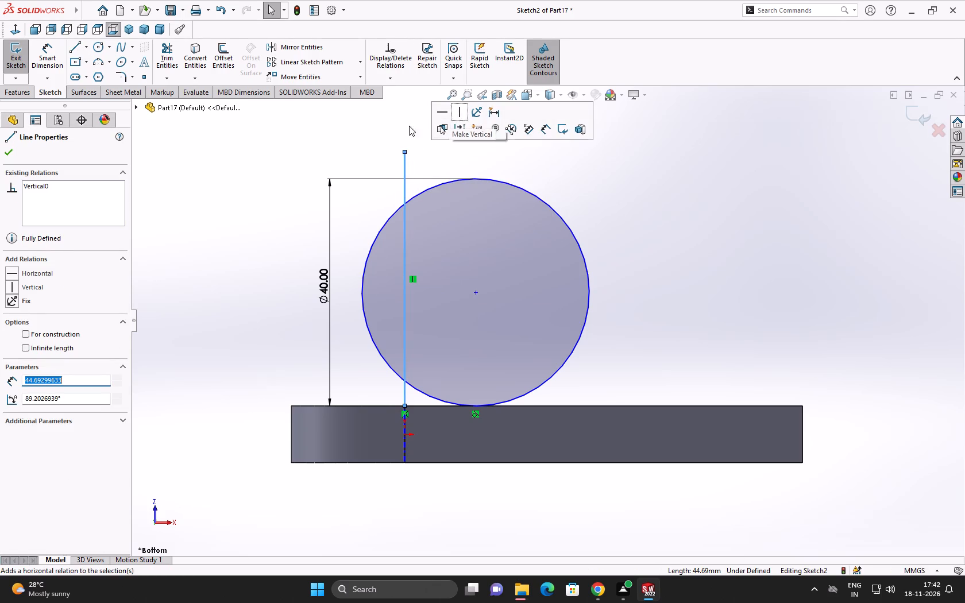
{"action": "left_click", "coordinate": [376, 128]}
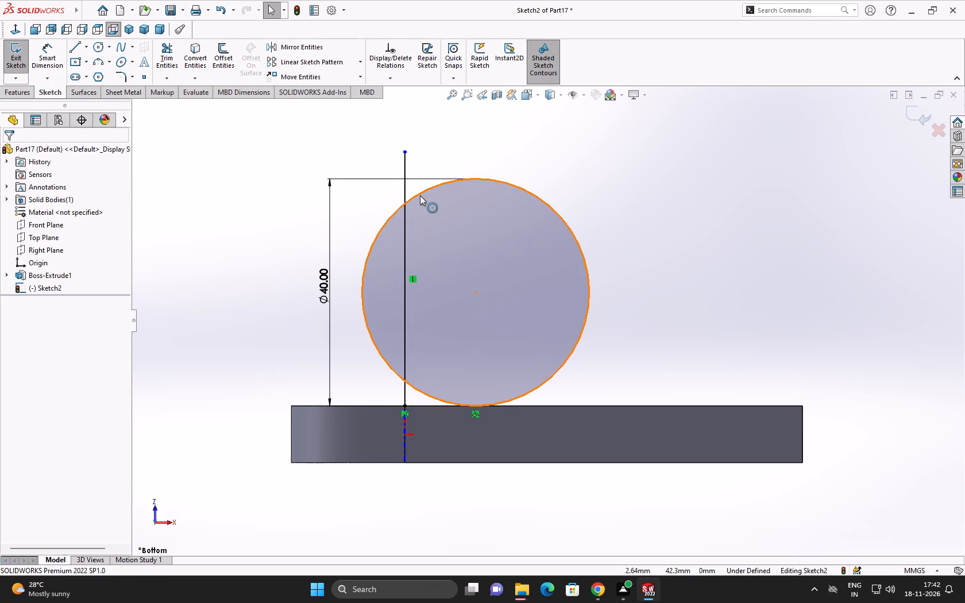
Make the 40 mm circle tangent to the vertical line.
{"action": "left_click", "coordinate": [420, 192], "text": "ctrl"}
{"action": "left_click", "coordinate": [404, 191], "text": "ctrl"}
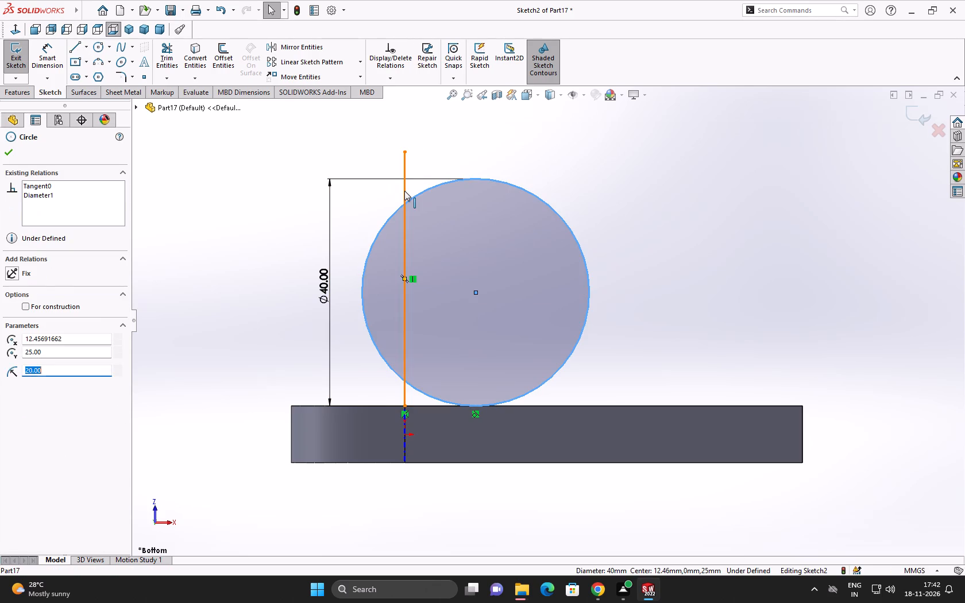
{"action": "left_click", "coordinate": [38, 338]}
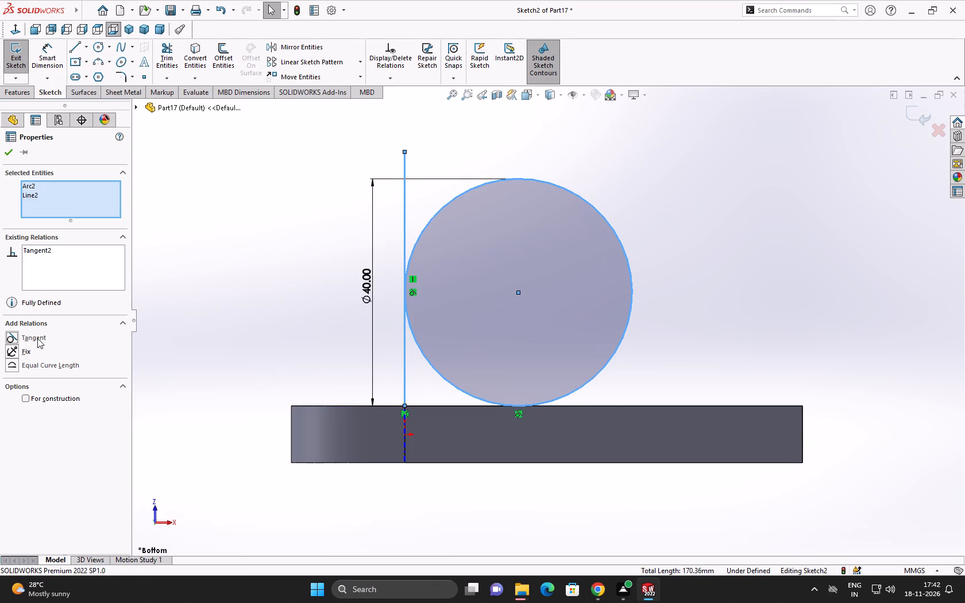
{"action": "left_click", "coordinate": [256, 255]}
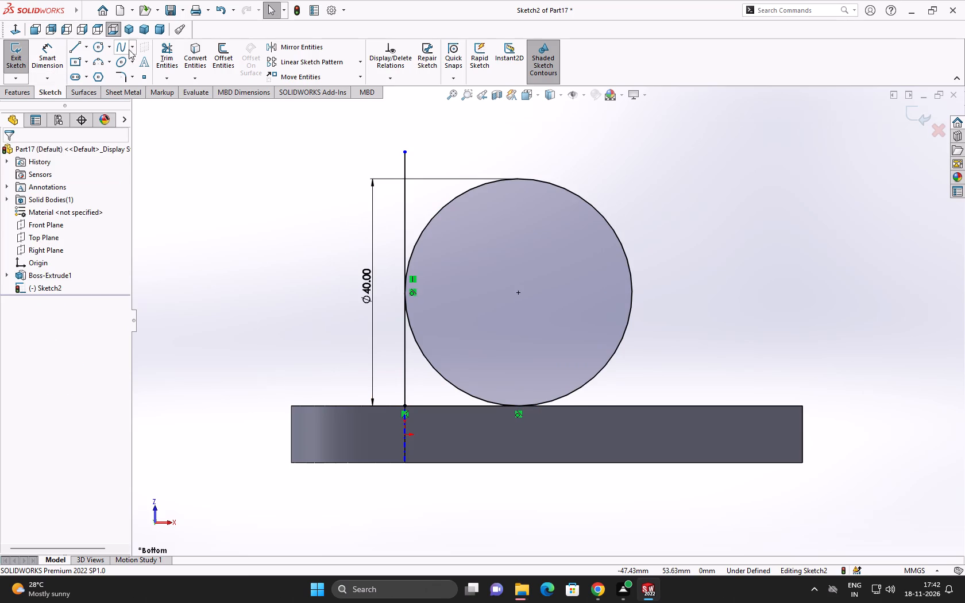
Trim away the part of the vertical line that extends beyond its tangent point on the circle.
{"action": "left_click", "coordinate": [163, 57]}
{"action": "left_click_drag", "start_coordinate": [379, 207], "coordinate": [411, 198]}
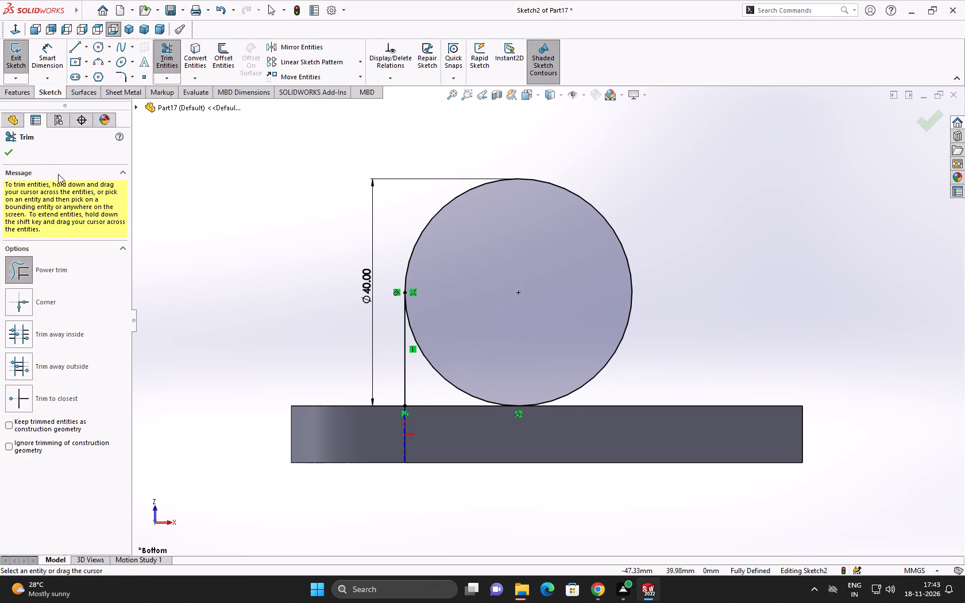
Sketch a 20 mm vertical line from the circle's opposite quadrant point to the bottom face's long edge.
{"action": "left_click", "coordinate": [76, 48]}
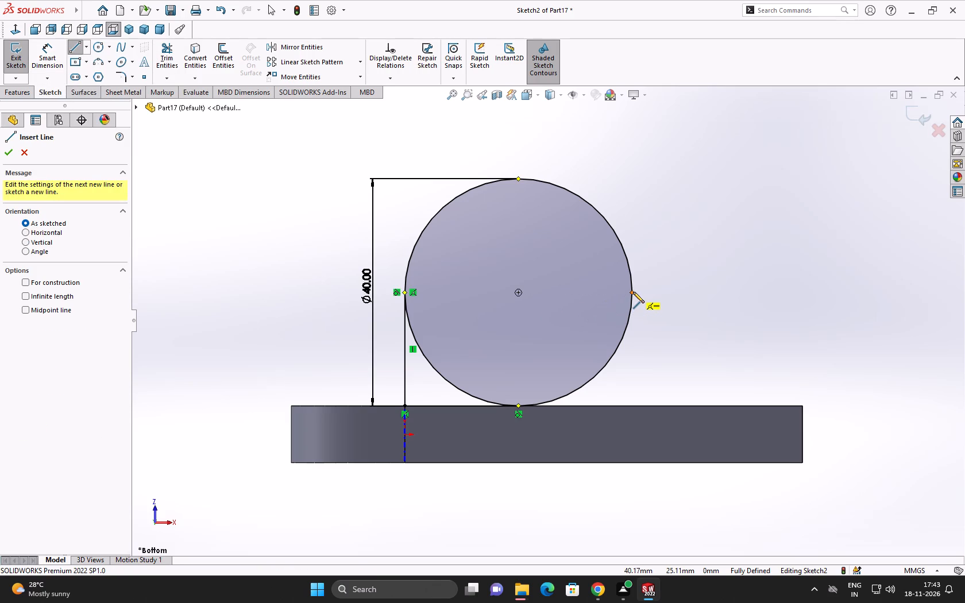
{"action": "left_click", "coordinate": [633, 292]}
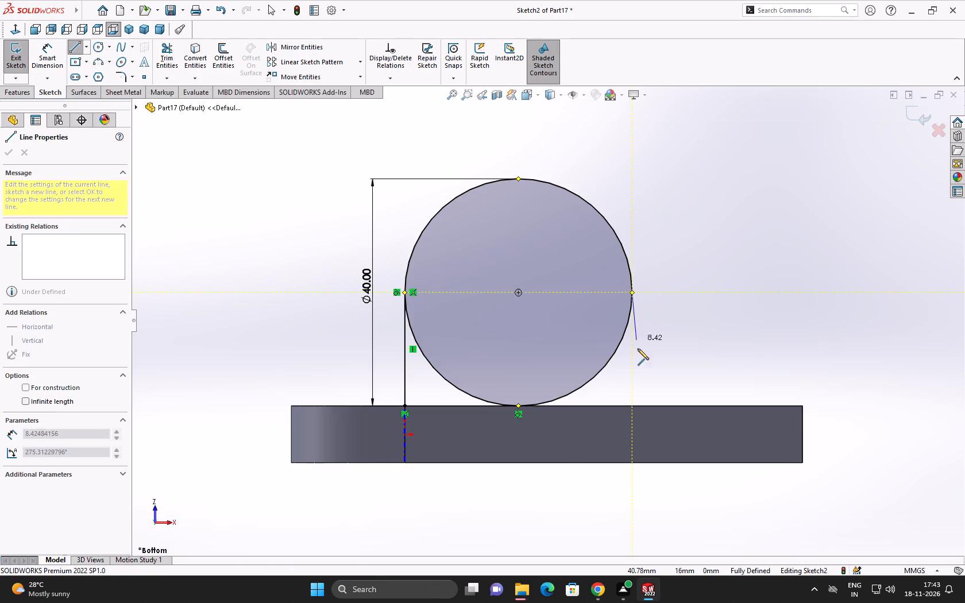
{"action": "left_click", "coordinate": [634, 406]}
{"action": "right_click", "coordinate": [635, 405]}
{"action": "left_click", "coordinate": [655, 408]}
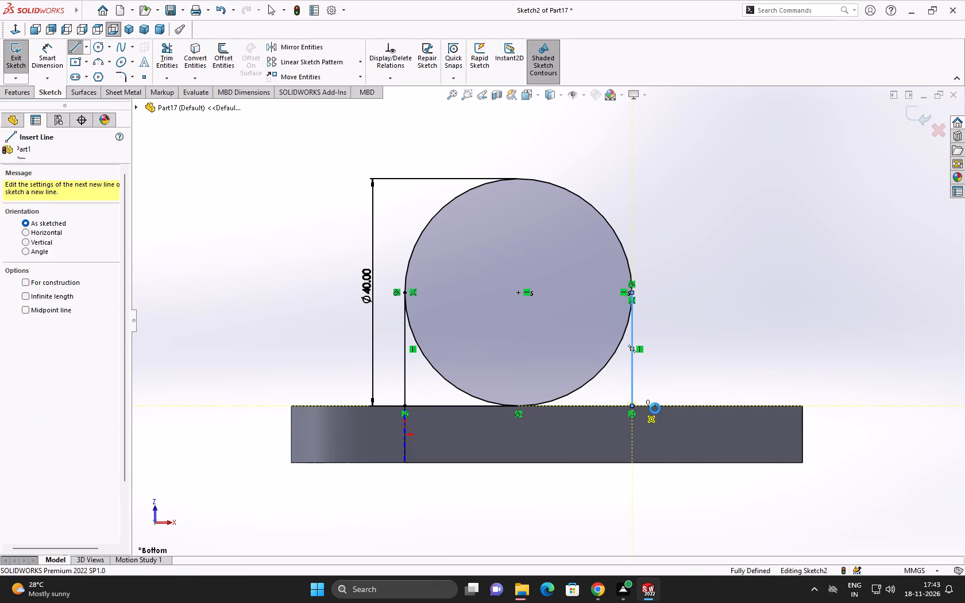
Trim away the circle's half nearest the long edge, between the two vertical lines, leaving a rounded, open-ended profile.
{"action": "left_click", "coordinate": [167, 64]}
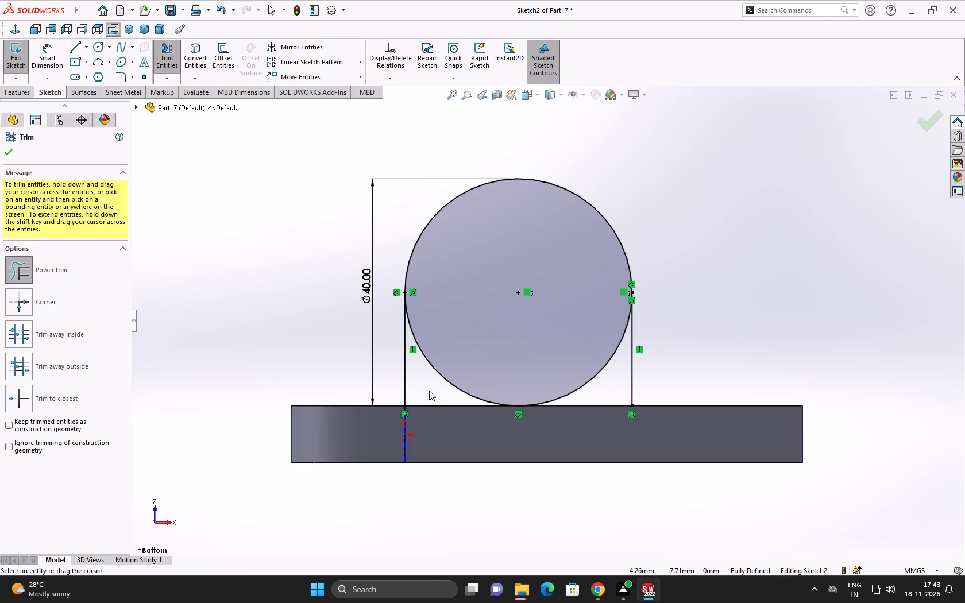
{"action": "left_click_drag", "start_coordinate": [429, 391], "coordinate": [443, 367]}
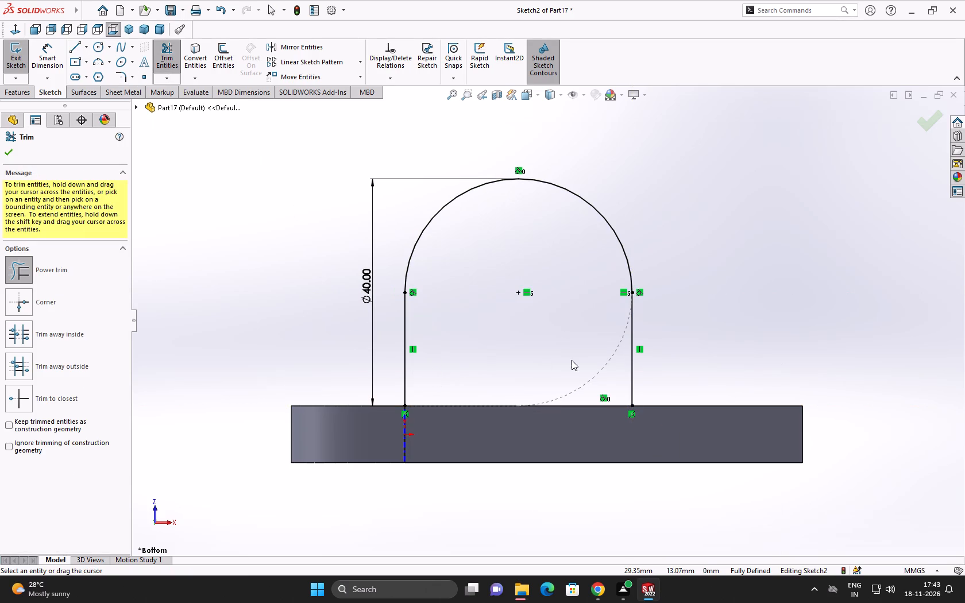
{"action": "left_click_drag", "start_coordinate": [572, 360], "coordinate": [588, 386]}
{"action": "middle_click_drag", "start_coordinate": [701, 312], "coordinate": [687, 333]}
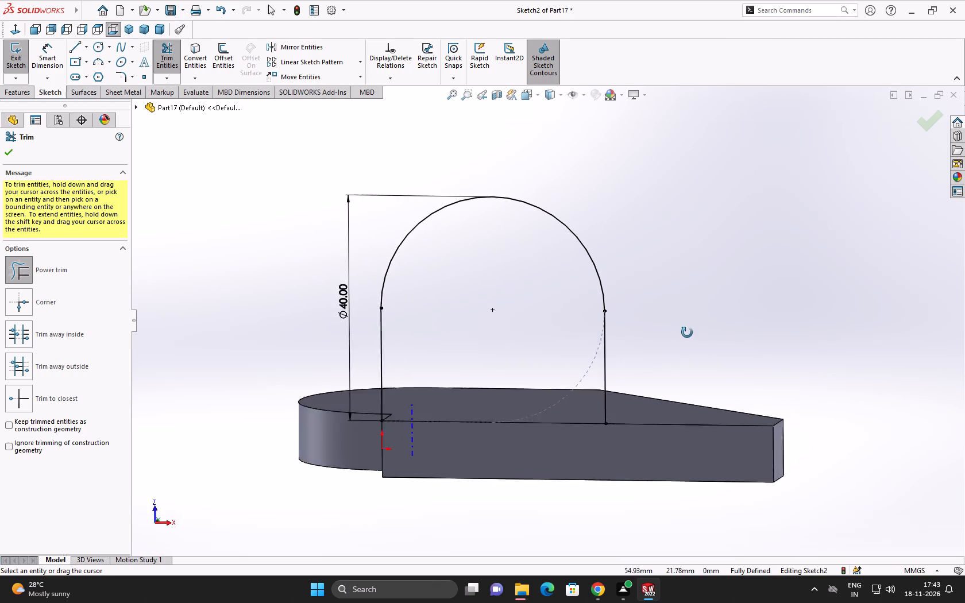
{"action": "middle_click_drag", "start_coordinate": [687, 333], "coordinate": [670, 368]}
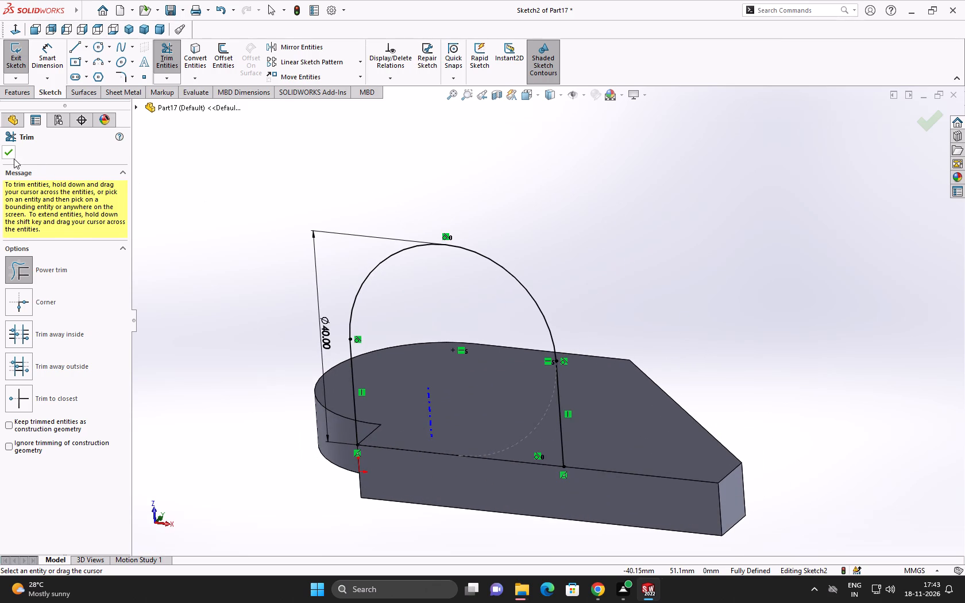
{"action": "left_click", "coordinate": [11, 156]}
Extrude the profile as a Blind 10 mm boss in the reversed direction, closing the sketch with the model edges.
{"action": "left_click", "coordinate": [10, 90]}
{"action": "left_click", "coordinate": [21, 66]}
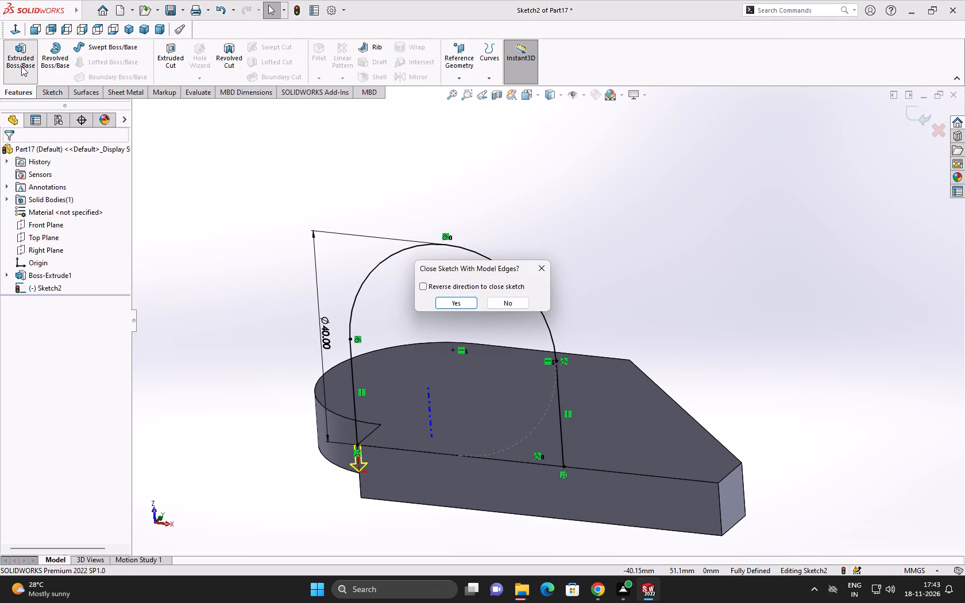
{"action": "left_click", "coordinate": [457, 307]}
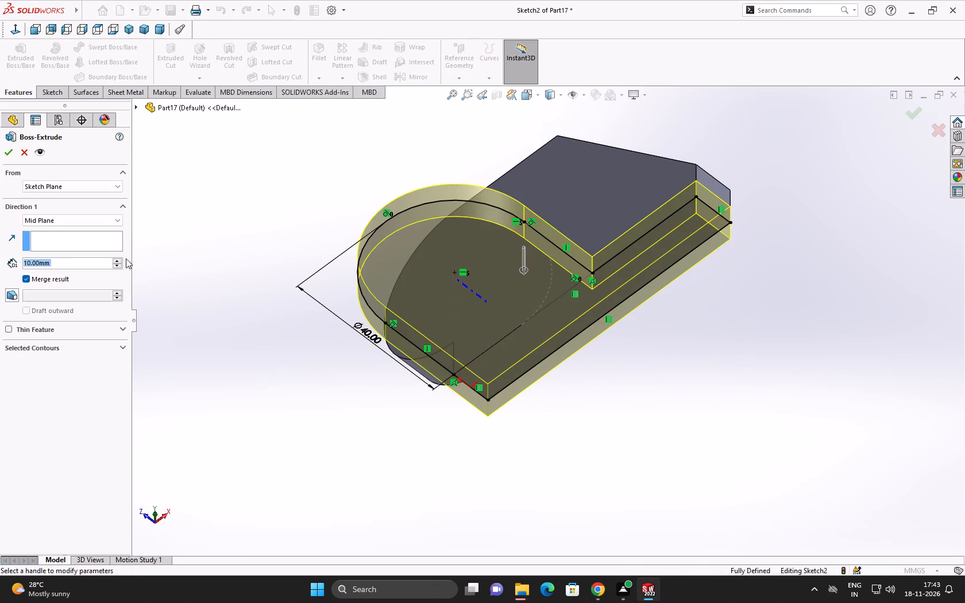
{"action": "left_click", "coordinate": [34, 220]}
{"action": "left_click", "coordinate": [41, 230]}
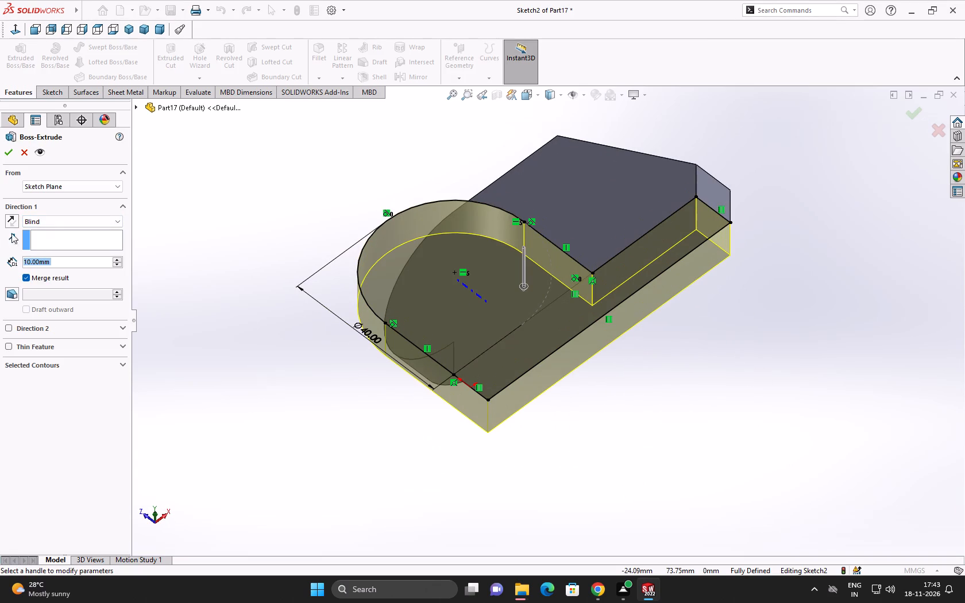
{"action": "left_click", "coordinate": [8, 221]}
{"action": "middle_click_drag", "start_coordinate": [258, 229], "coordinate": [260, 255]}
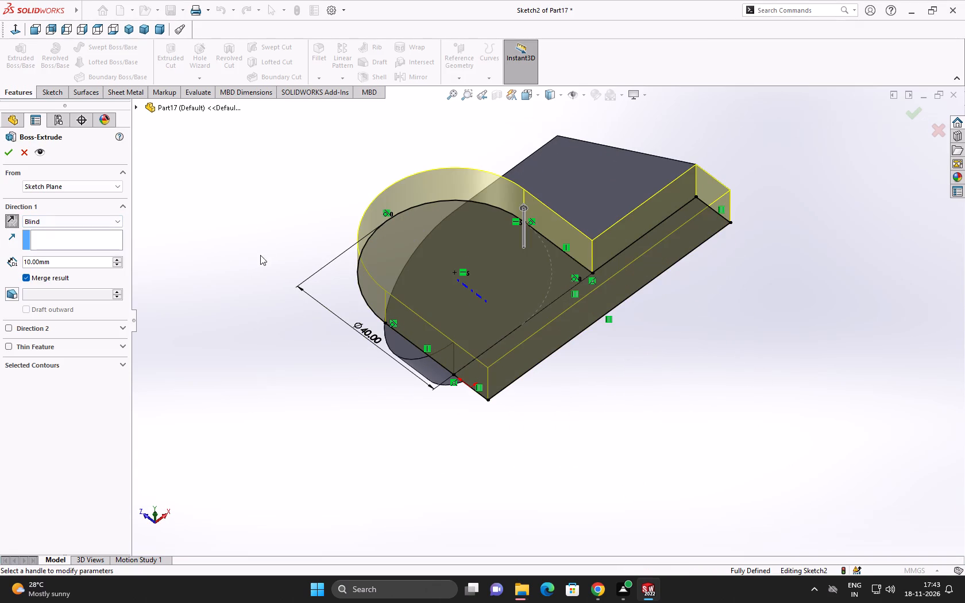
{"action": "middle_click_drag", "start_coordinate": [260, 255], "coordinate": [244, 380]}
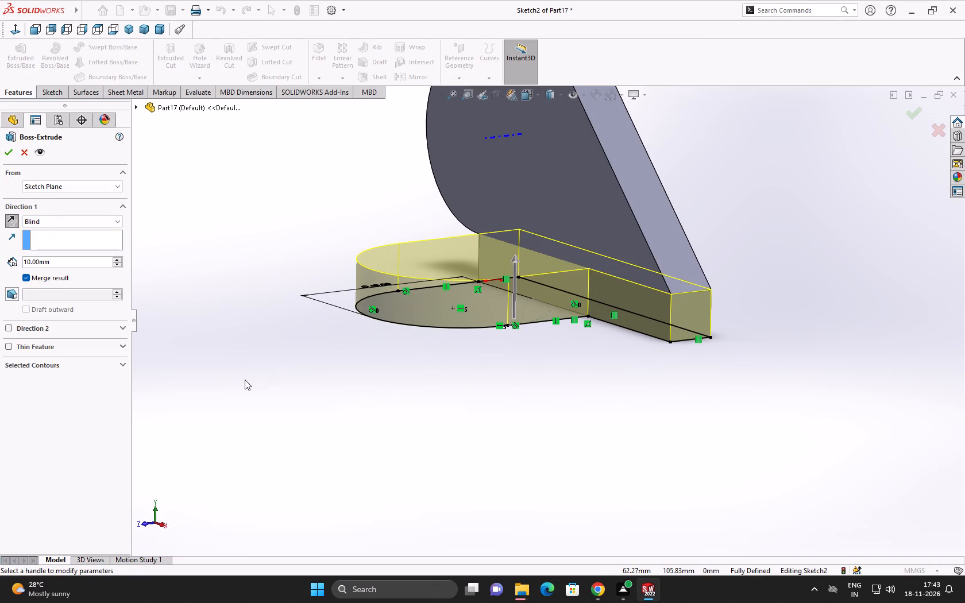
{"action": "middle_click_drag", "start_coordinate": [245, 379], "coordinate": [349, 395]}
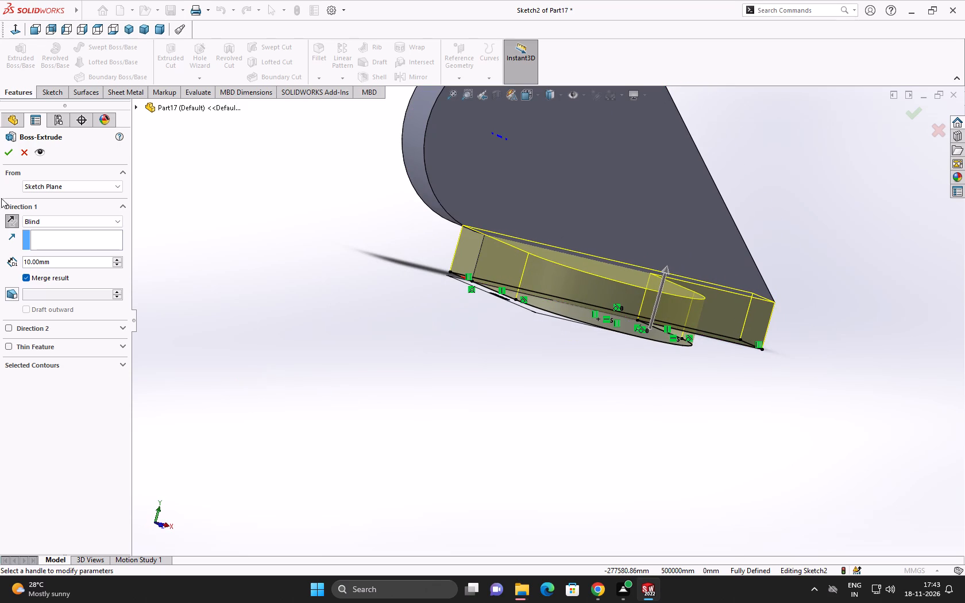
{"action": "left_click", "coordinate": [8, 152]}
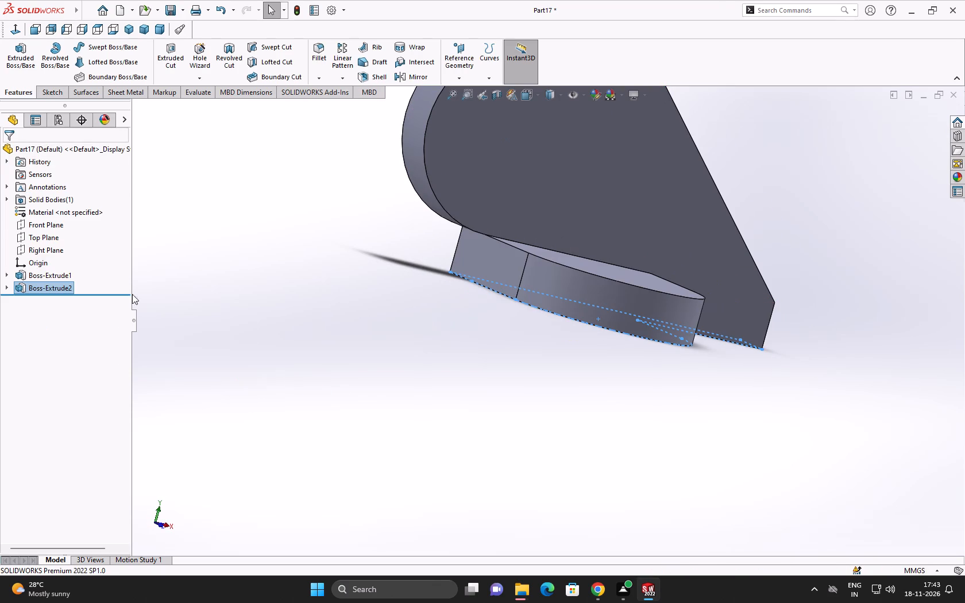
Start a new sketch on the upper face of the round-ended base boss.
{"action": "left_click", "coordinate": [327, 303]}
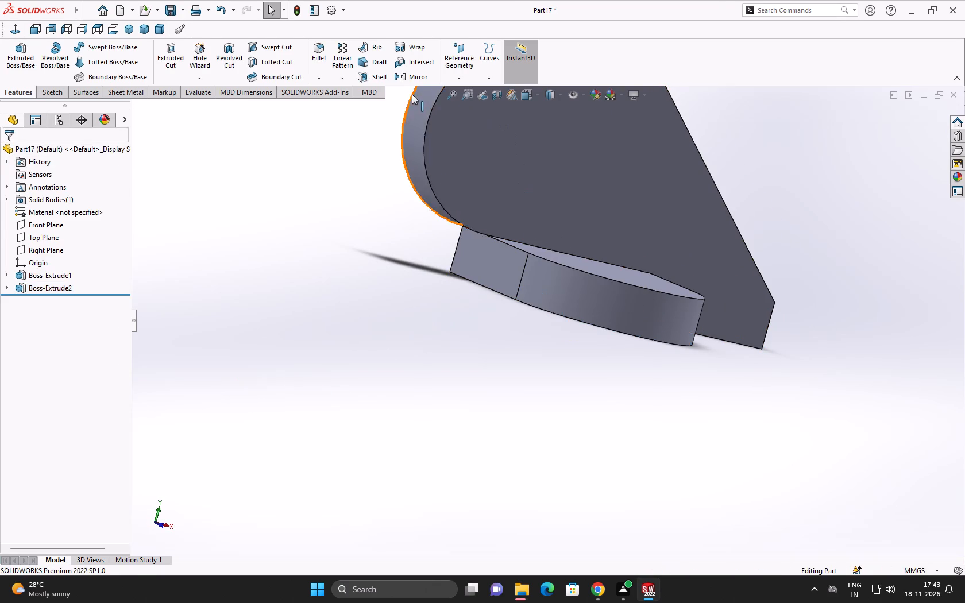
{"action": "left_click", "coordinate": [130, 26]}
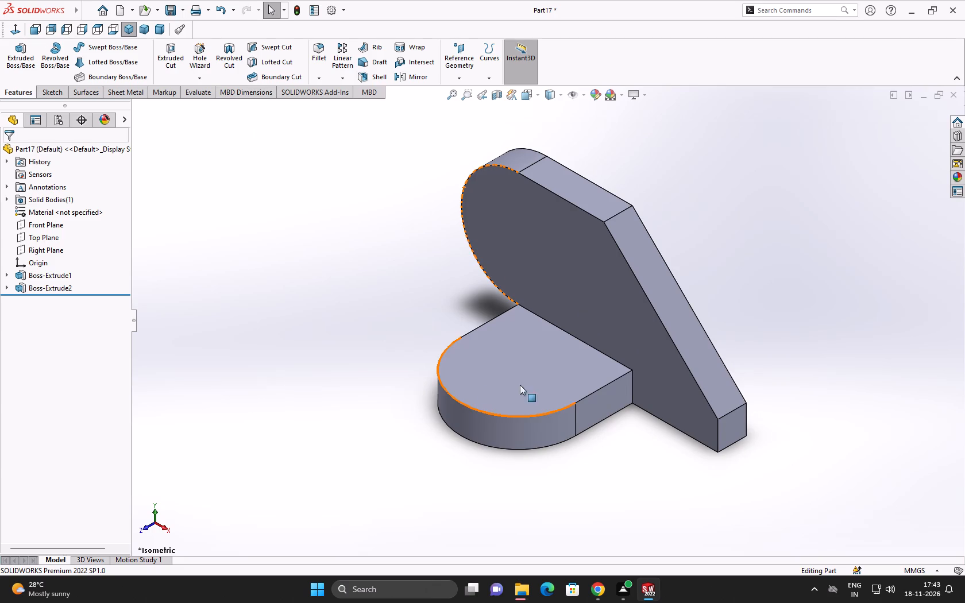
{"action": "left_click", "coordinate": [522, 362]}
{"action": "left_click", "coordinate": [354, 300]}
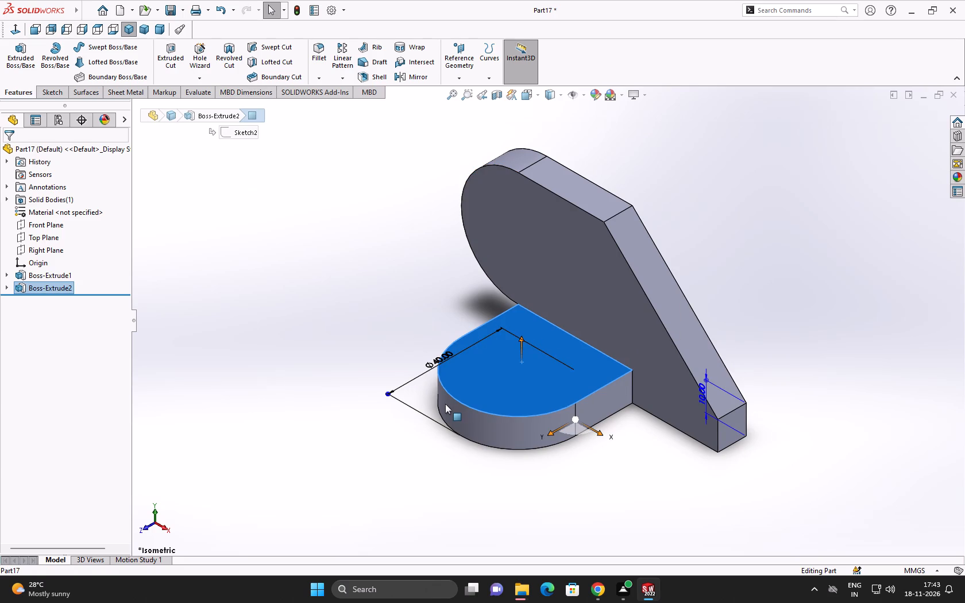
{"action": "left_click", "coordinate": [53, 99]}
{"action": "left_click", "coordinate": [54, 89]}
{"action": "left_click", "coordinate": [508, 365]}
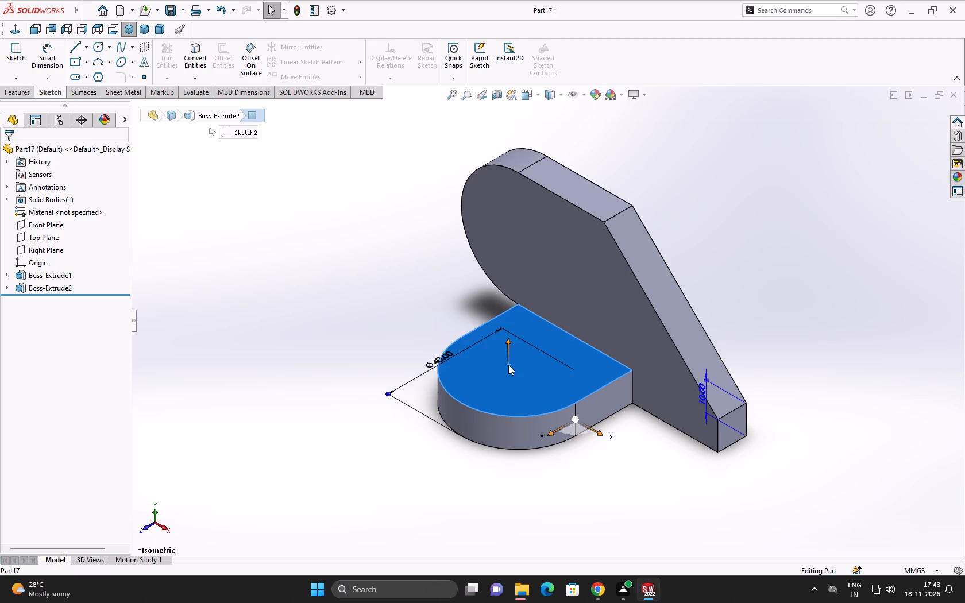
{"action": "left_click", "coordinate": [558, 335]}
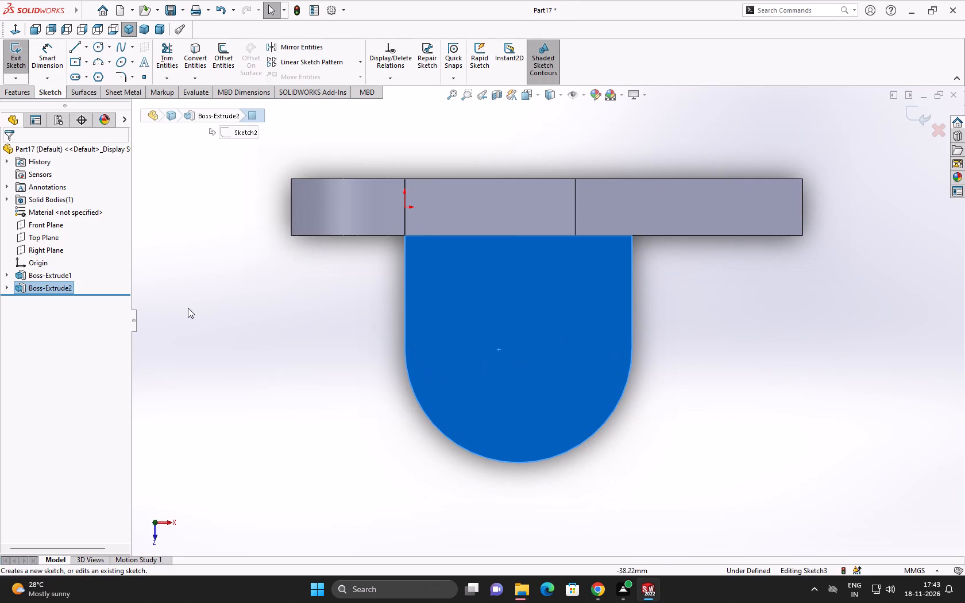
Sketch a circle on the boss's upper face, concentric with its rounded end.
{"action": "left_click", "coordinate": [97, 50]}
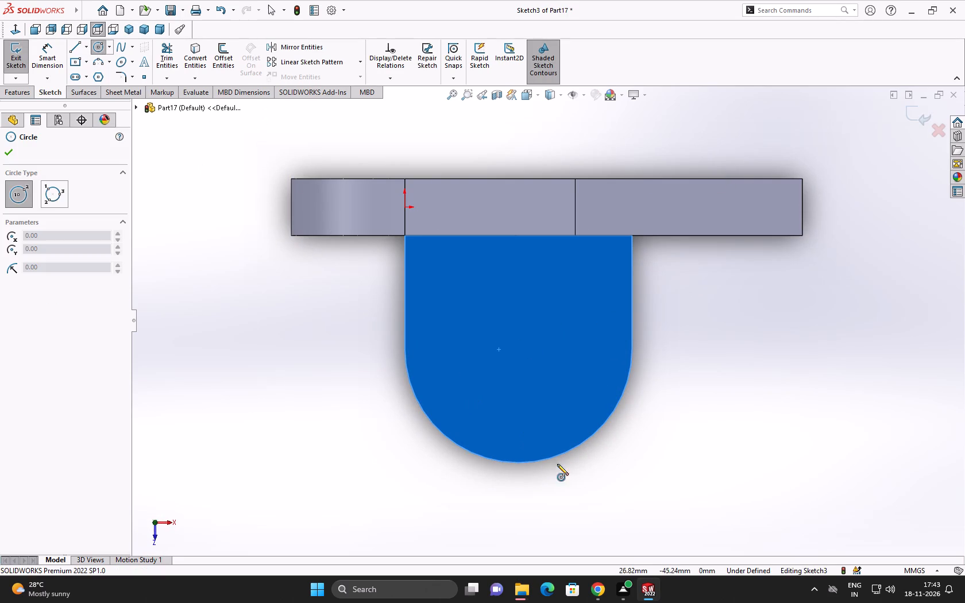
{"action": "left_click", "coordinate": [519, 349]}
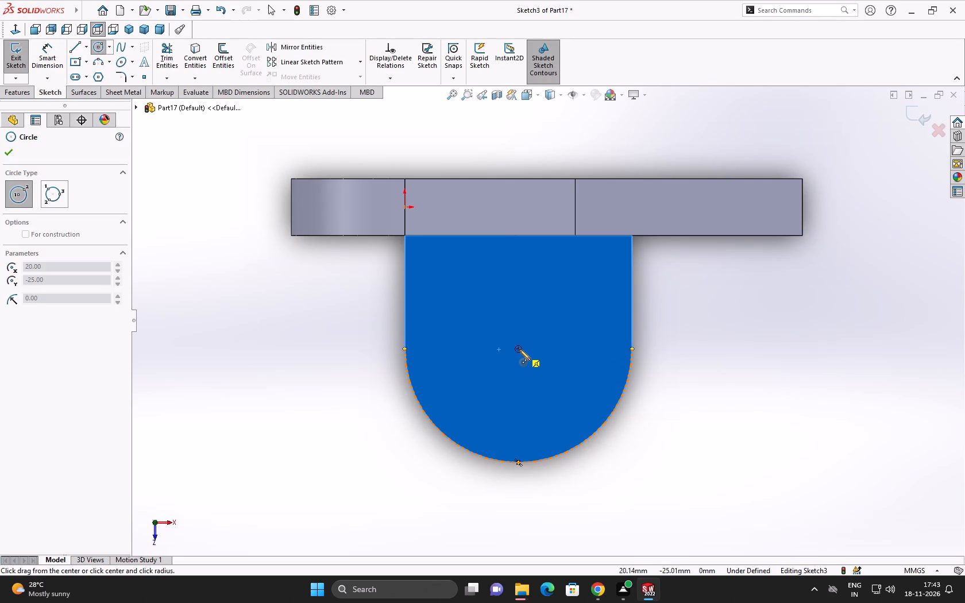
{"action": "left_click", "coordinate": [552, 319]}
{"action": "right_click", "coordinate": [552, 319]}
{"action": "left_click", "coordinate": [567, 324]}
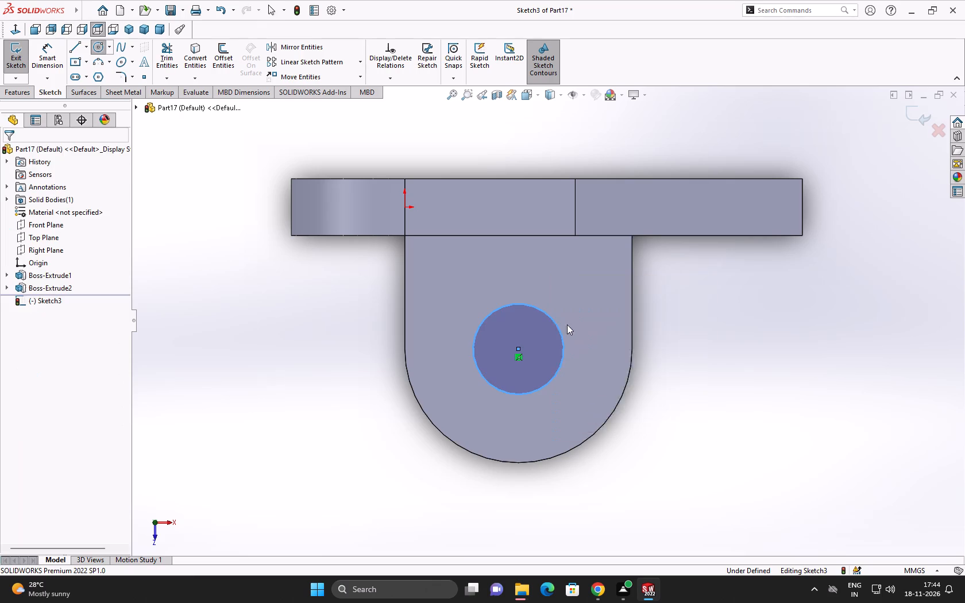
Dimension the circle on the base boss with a diameter of 20 mm.
{"action": "left_click", "coordinate": [47, 61]}
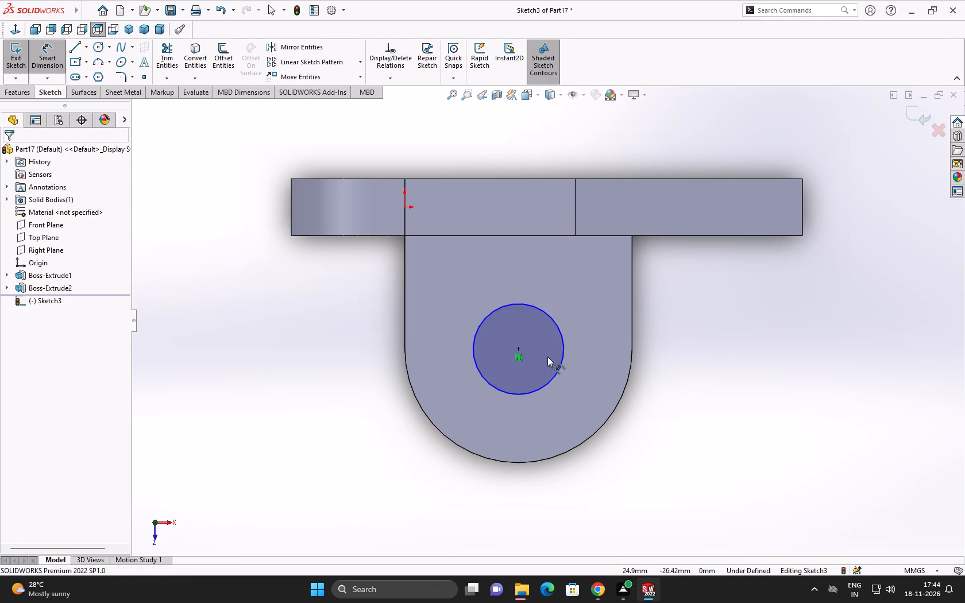
{"action": "left_click", "coordinate": [561, 330]}
{"action": "left_click", "coordinate": [700, 310]}
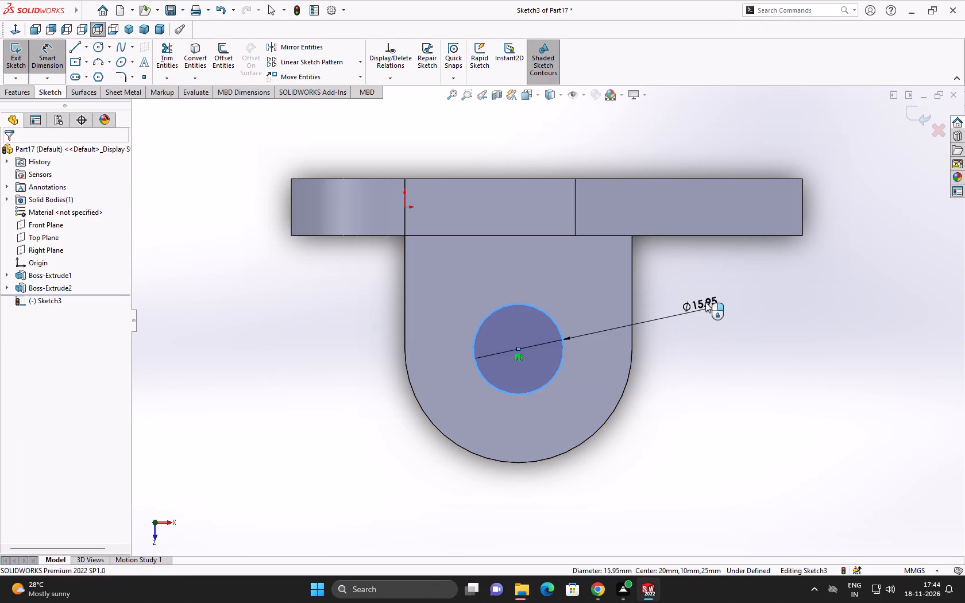
{"action": "type", "text": "20"}
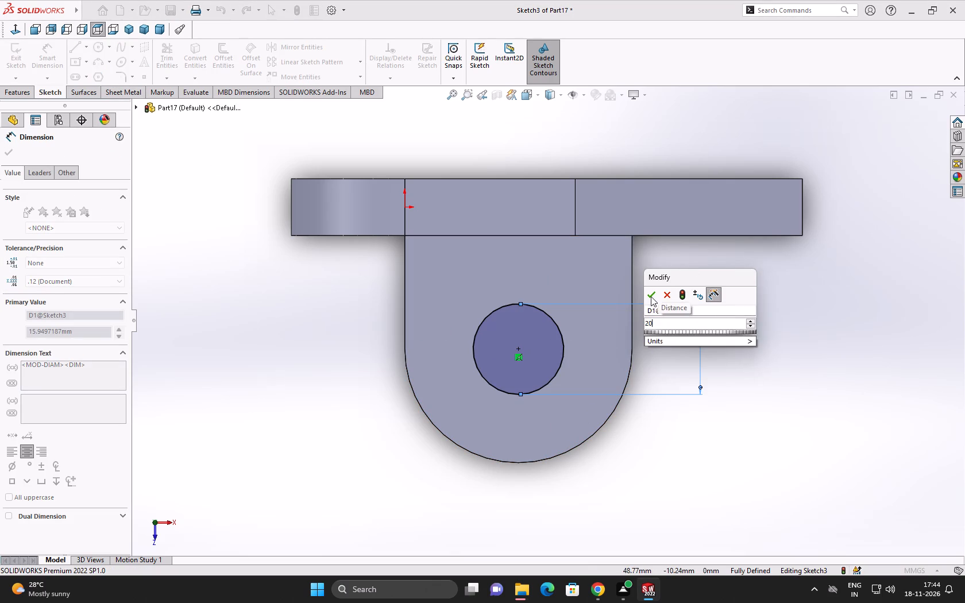
{"action": "left_click", "coordinate": [650, 293]}
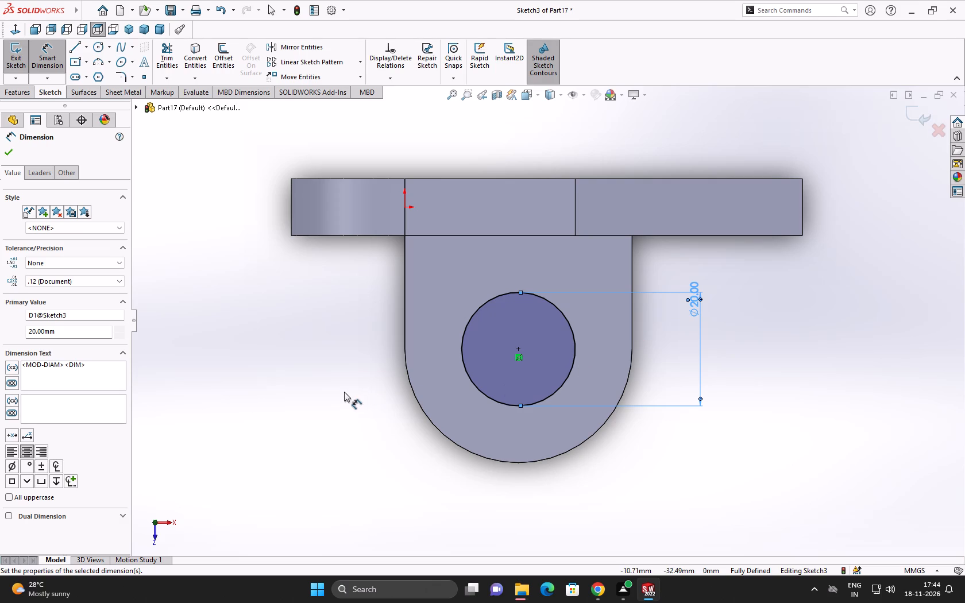
Extrude-cut the 20 mm circle Through All to make a hole in the round-ended base boss.
{"action": "middle_click_drag", "start_coordinate": [344, 392], "coordinate": [326, 258]}
{"action": "scroll", "coordinate": [327, 273], "scroll_direction": "down", "scroll_amount": 1}
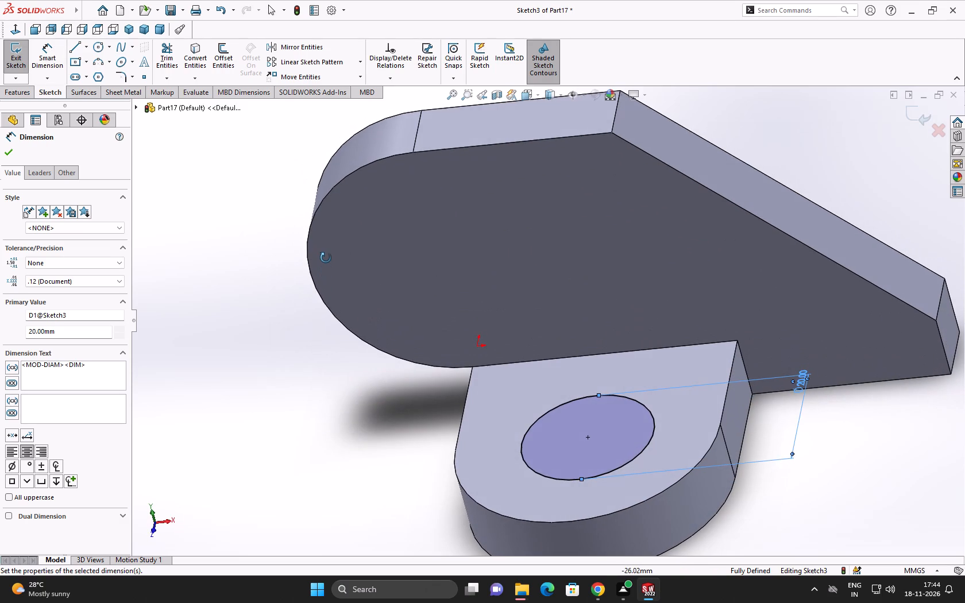
{"action": "middle_click_drag", "start_coordinate": [326, 258], "coordinate": [323, 258]}
{"action": "scroll", "coordinate": [326, 258], "scroll_direction": "up", "scroll_amount": 1}
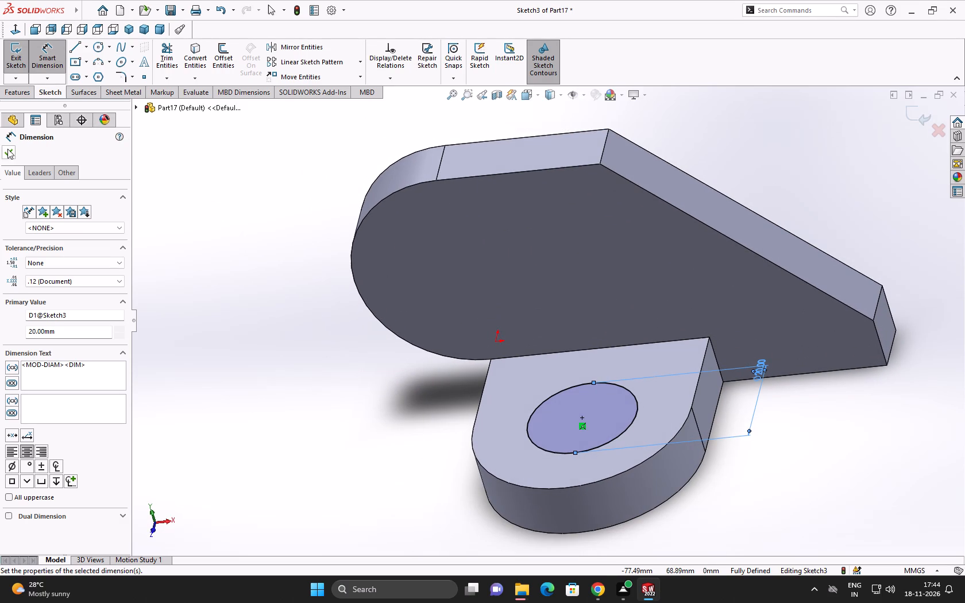
{"action": "left_click", "coordinate": [17, 92]}
{"action": "left_click", "coordinate": [179, 57]}
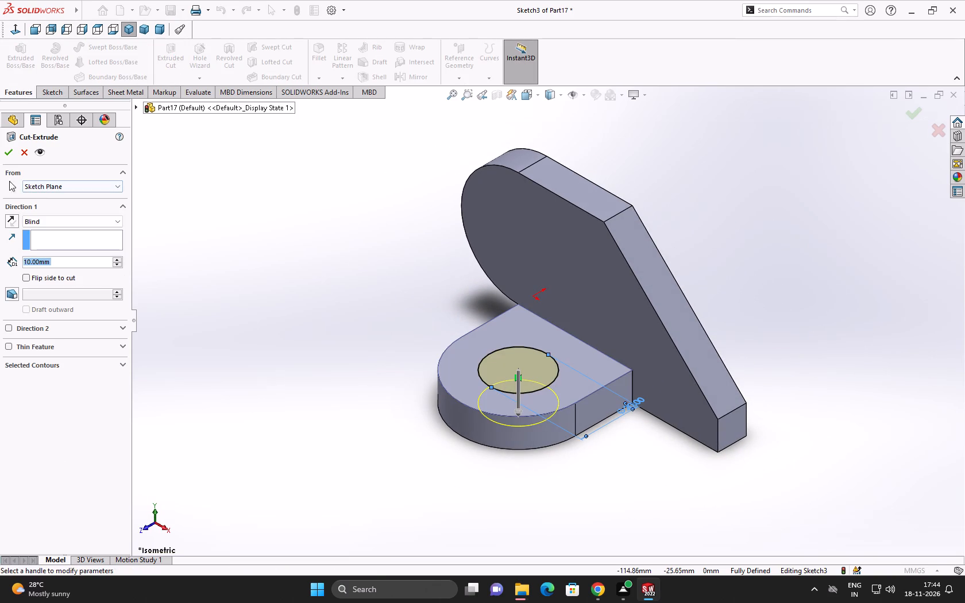
{"action": "left_click", "coordinate": [27, 214]}
{"action": "left_click", "coordinate": [32, 226]}
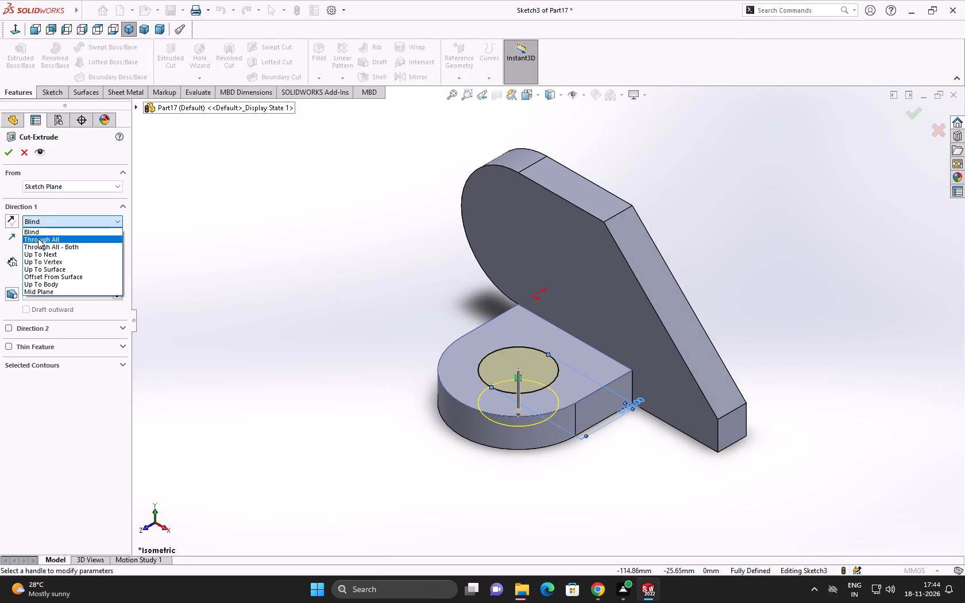
{"action": "left_click", "coordinate": [38, 238]}
{"action": "left_click", "coordinate": [12, 156]}
{"action": "left_click", "coordinate": [304, 245]}
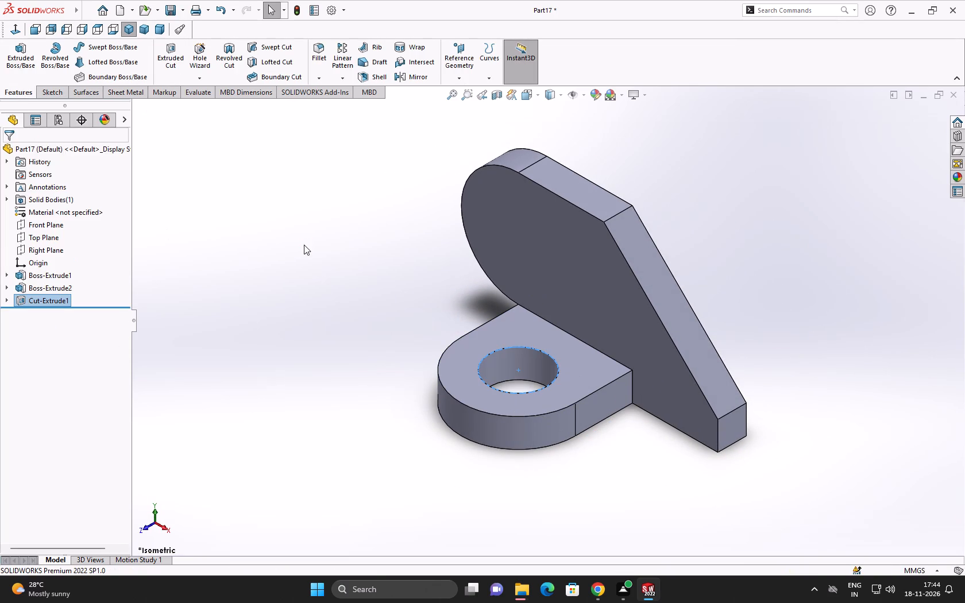
Start a sketch on the plate's large front face and draw a circle about 16 mm in diameter, concentric with its rounded end.
{"action": "left_click", "coordinate": [535, 235]}
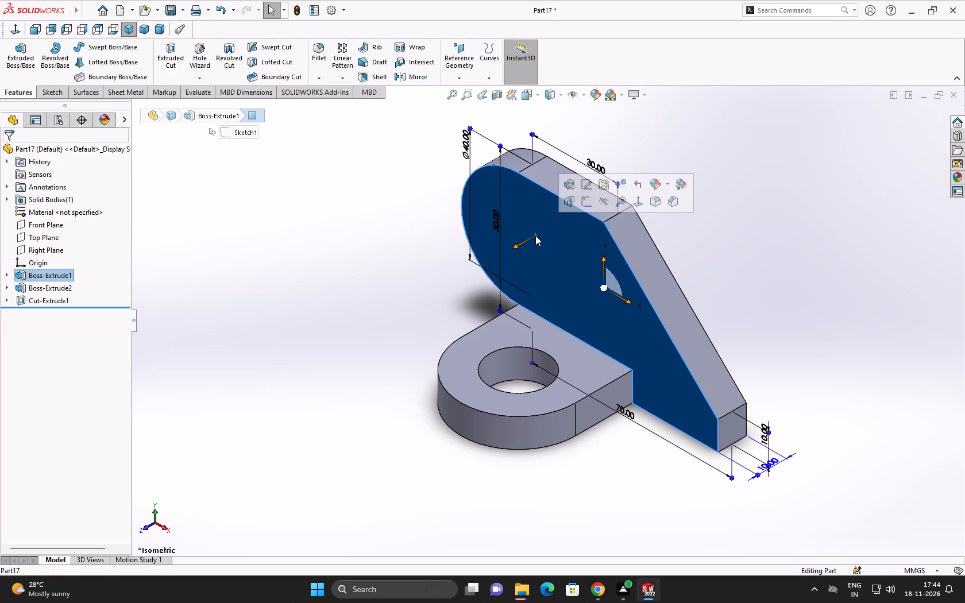
{"action": "left_click", "coordinate": [587, 204]}
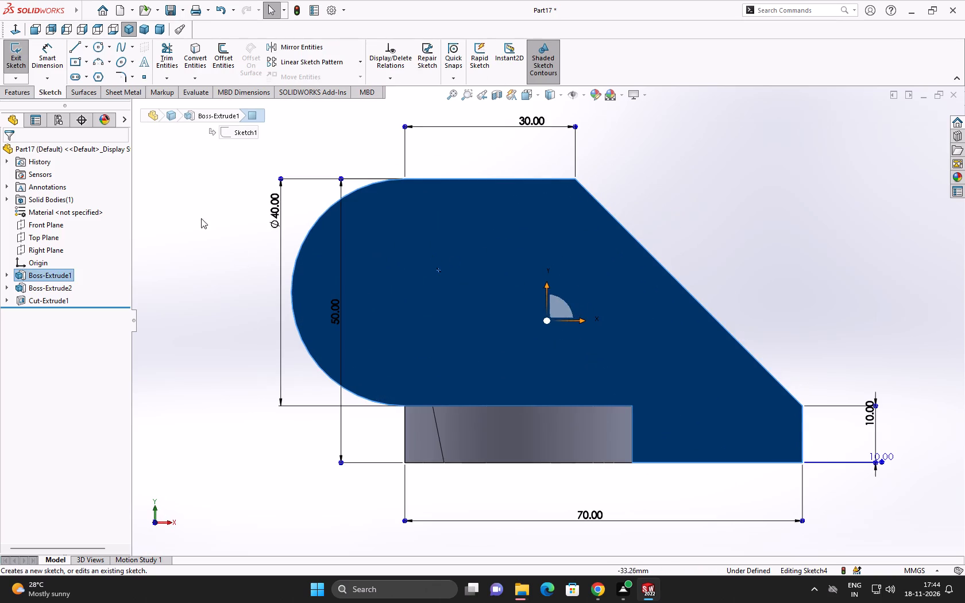
{"action": "left_click", "coordinate": [101, 50]}
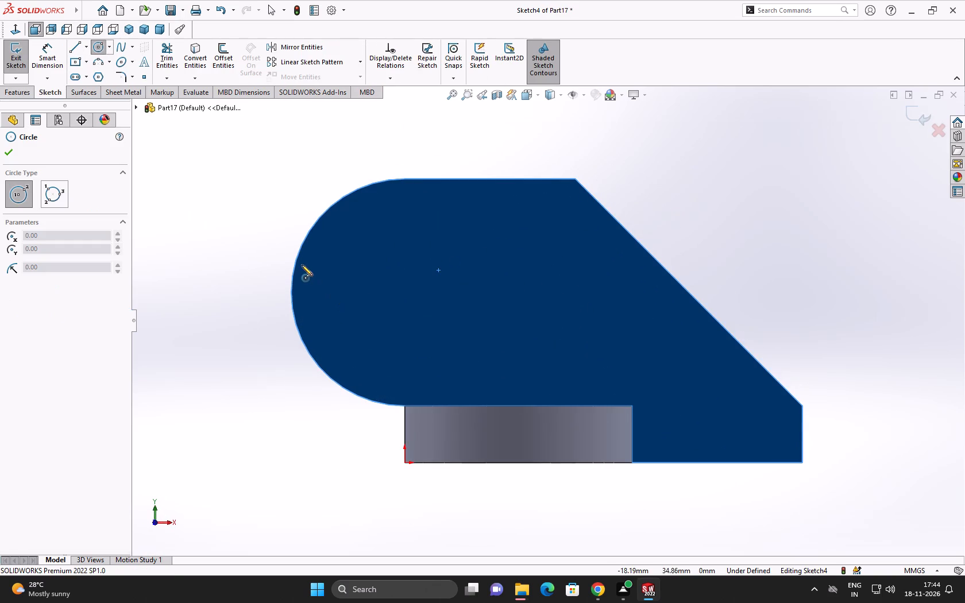
{"action": "left_click", "coordinate": [405, 292]}
{"action": "left_click", "coordinate": [417, 248]}
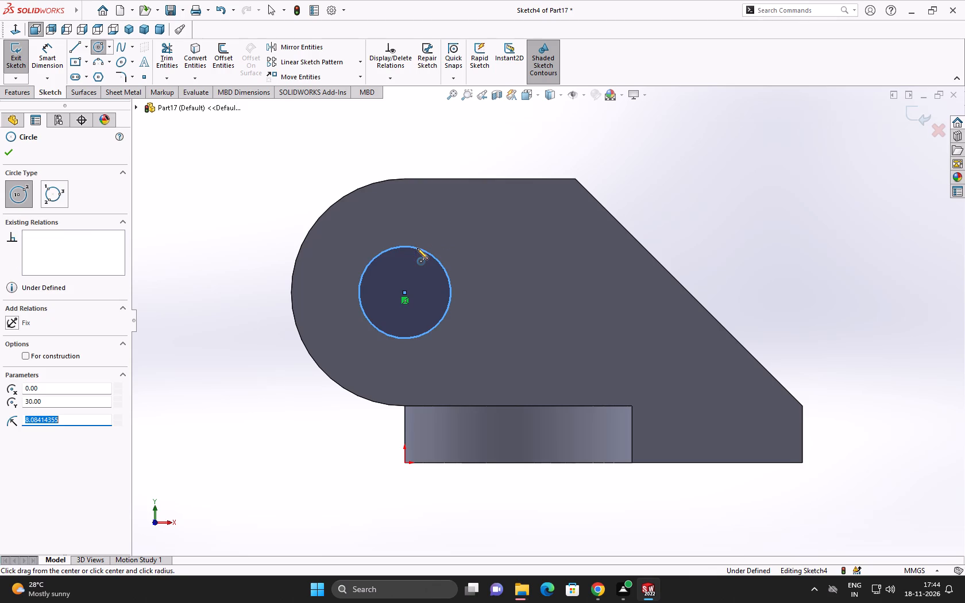
{"action": "right_click", "coordinate": [417, 248]}
{"action": "left_click", "coordinate": [430, 256]}
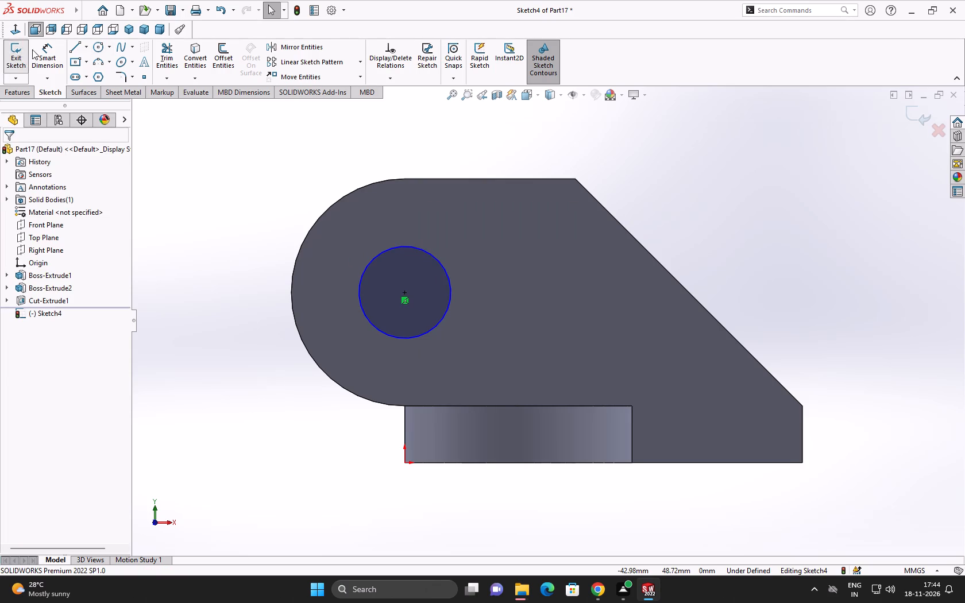
Dimension the circle on the plate face with a diameter of 20 mm.
{"action": "left_click", "coordinate": [54, 48]}
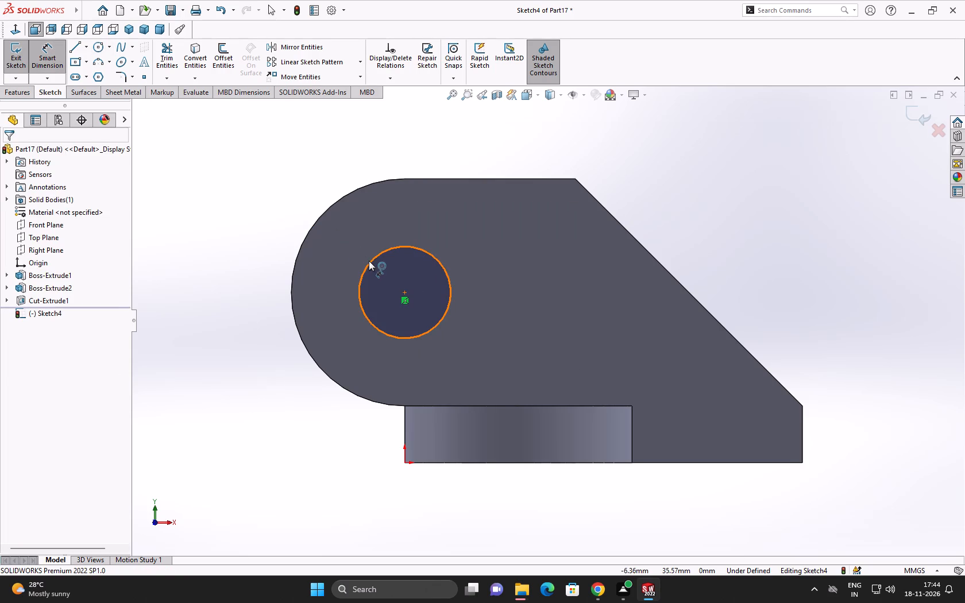
{"action": "left_click", "coordinate": [369, 261]}
{"action": "left_click", "coordinate": [317, 168]}
{"action": "type", "text": "20"}
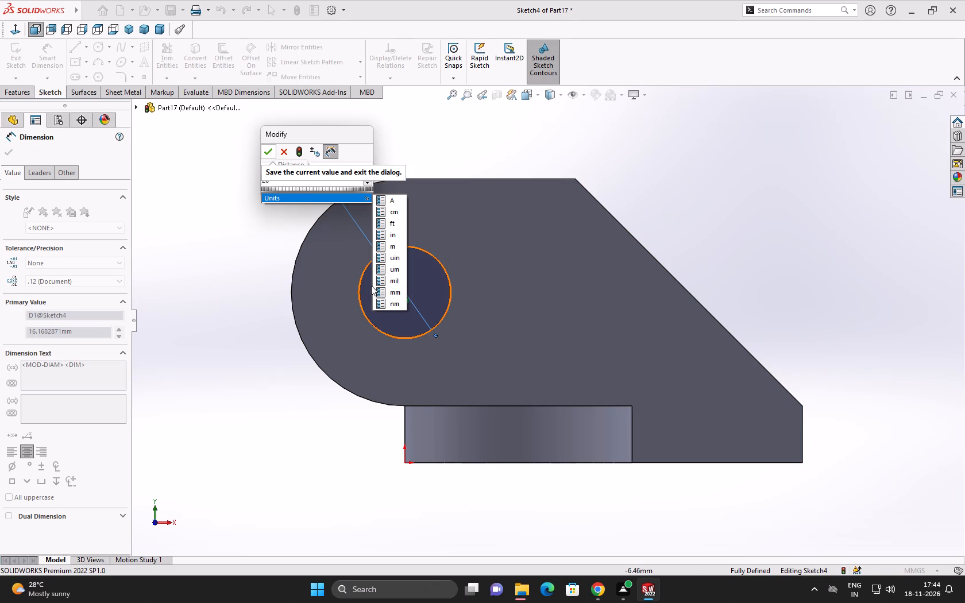
{"action": "left_click", "coordinate": [384, 295]}
{"action": "left_click", "coordinate": [269, 150]}
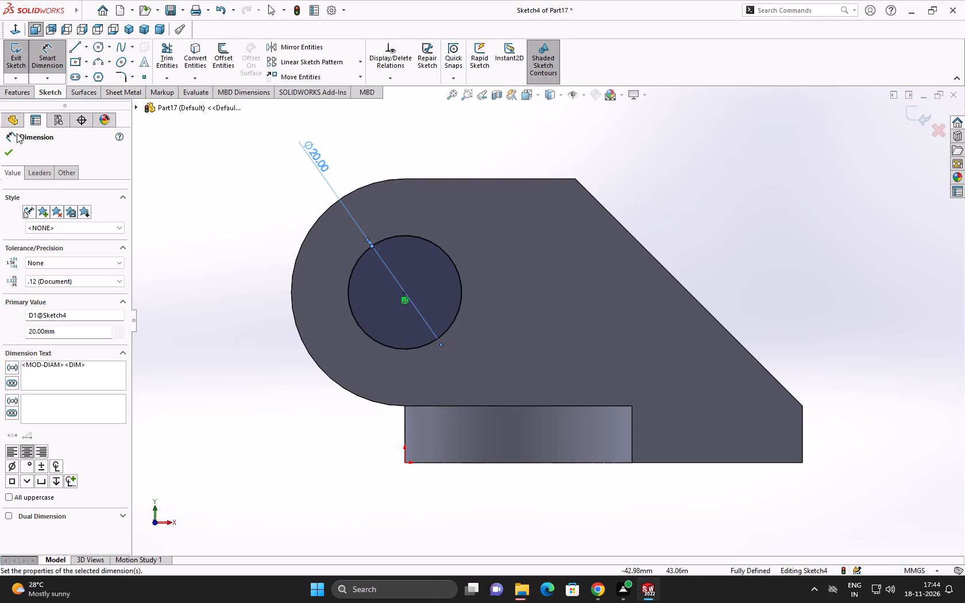
Extrude-cut the plate's circle Through All to make a hole in its rounded end.
{"action": "left_click", "coordinate": [11, 92]}
{"action": "left_click", "coordinate": [175, 59]}
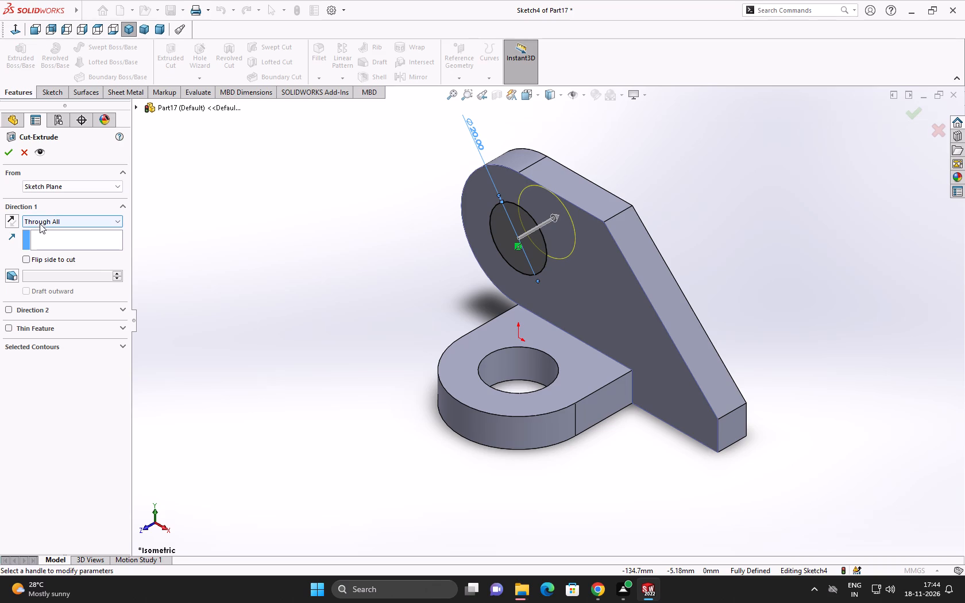
{"action": "left_click", "coordinate": [9, 152]}
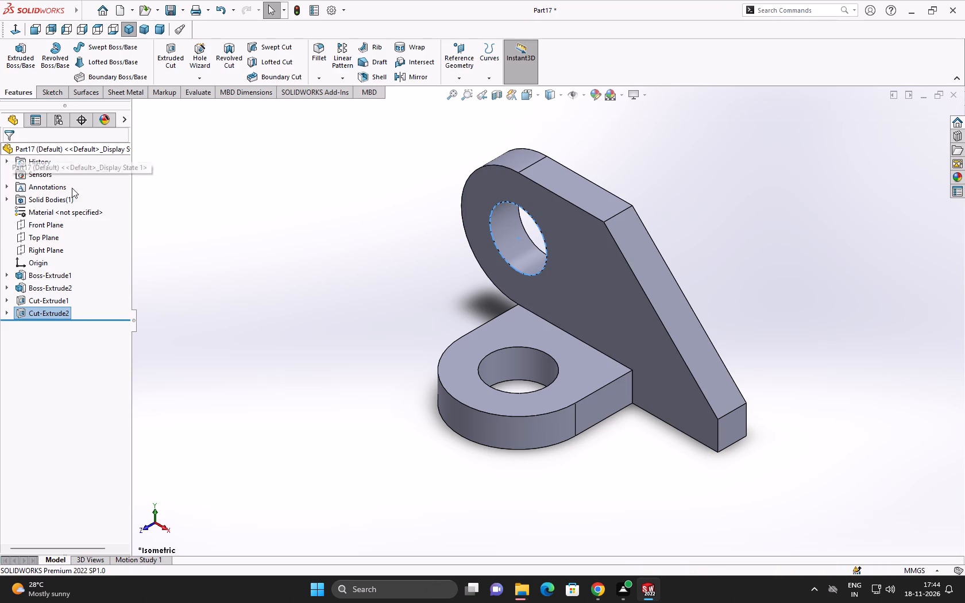
{"action": "left_click", "coordinate": [188, 221]}
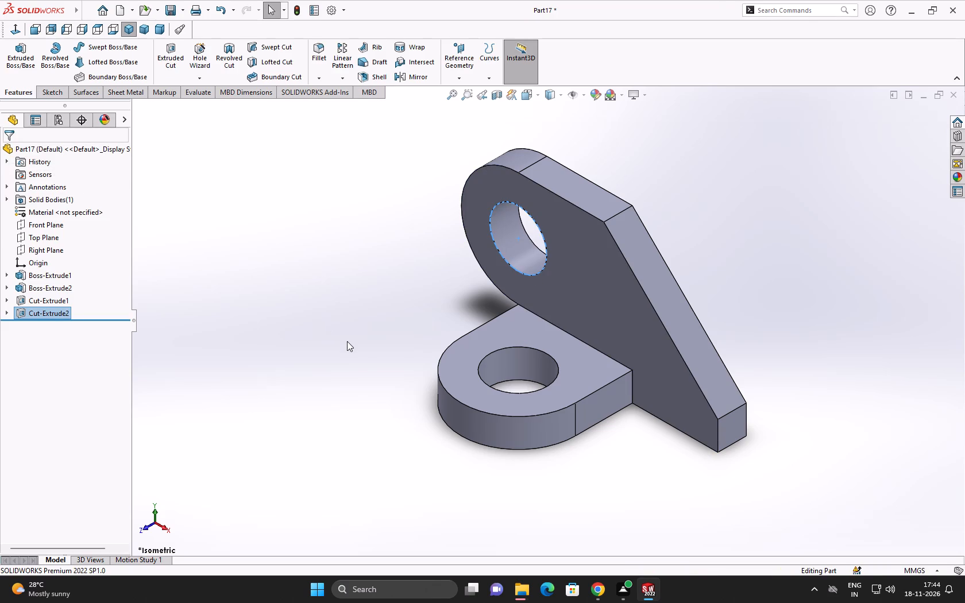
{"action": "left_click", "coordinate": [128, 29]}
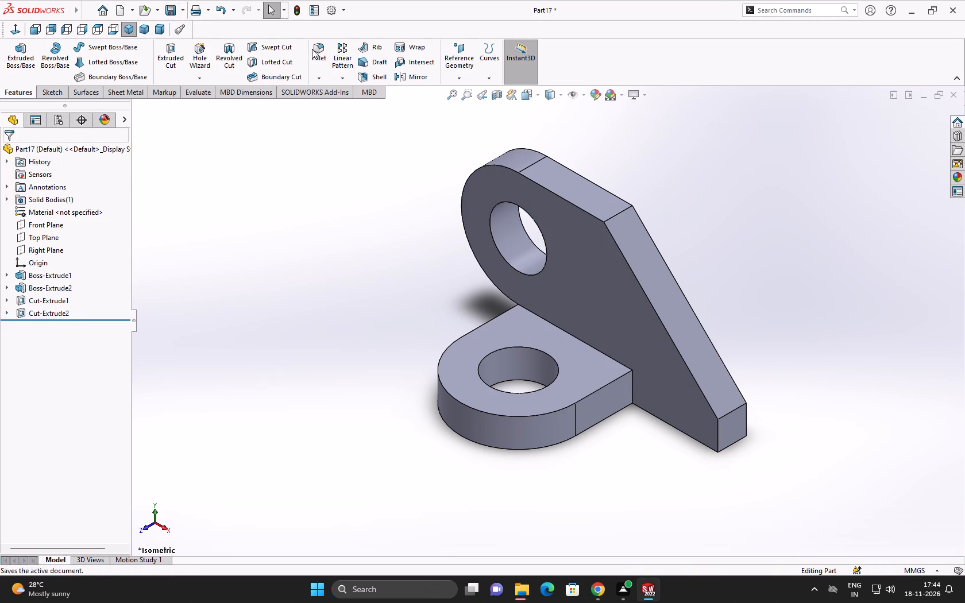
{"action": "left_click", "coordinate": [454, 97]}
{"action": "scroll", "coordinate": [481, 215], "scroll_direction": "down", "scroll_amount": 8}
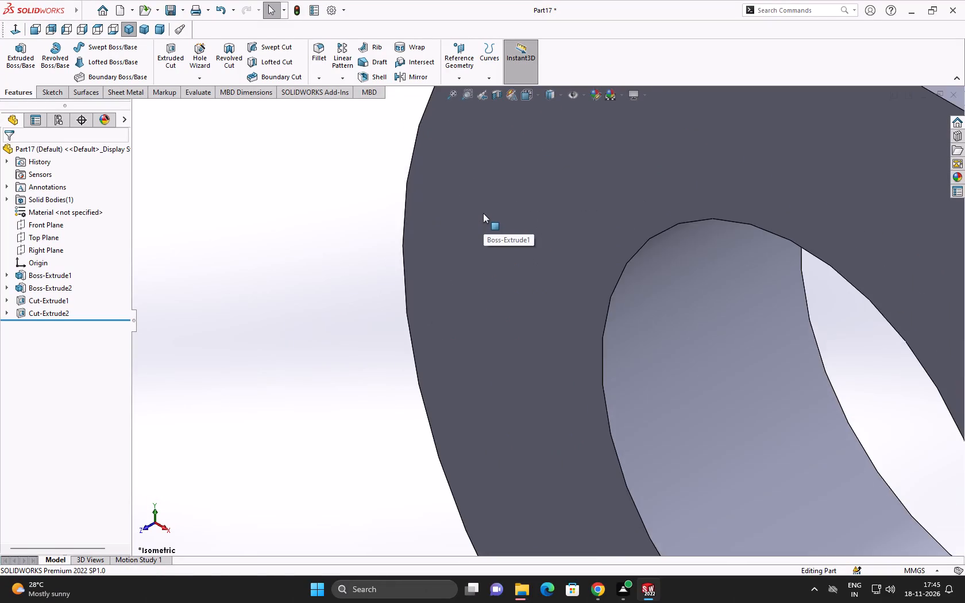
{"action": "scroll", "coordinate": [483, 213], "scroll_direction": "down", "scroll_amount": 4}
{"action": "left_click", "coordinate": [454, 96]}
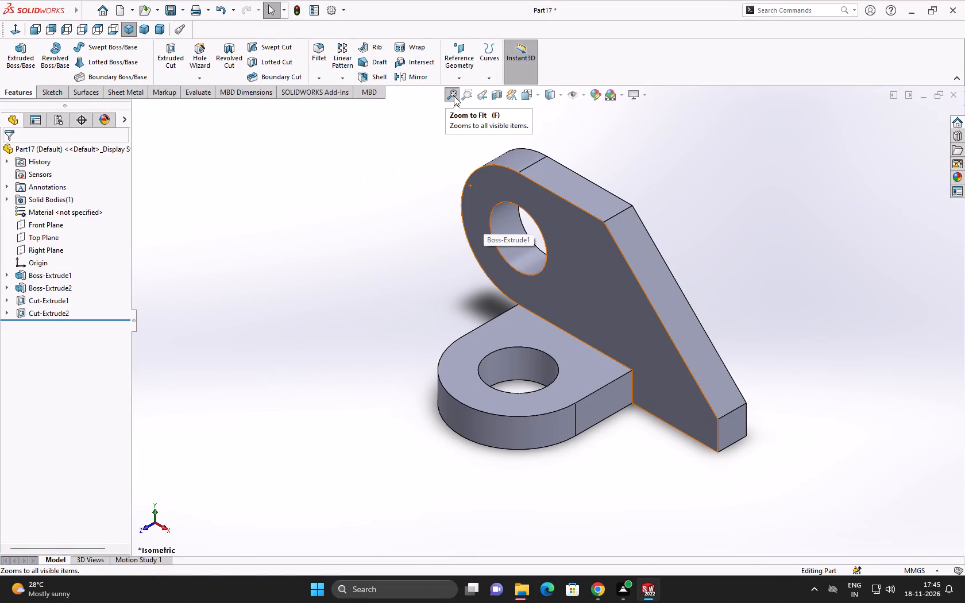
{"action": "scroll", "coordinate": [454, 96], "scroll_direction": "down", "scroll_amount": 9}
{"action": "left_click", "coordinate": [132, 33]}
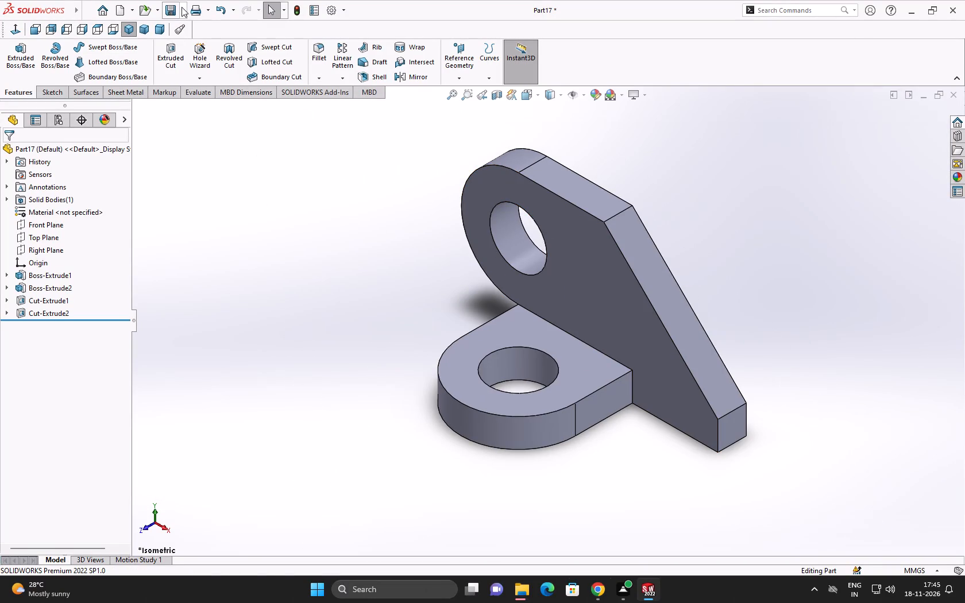
Save the part as Part17.SLDPRT in the BHAVAN folder.
{"action": "left_click", "coordinate": [182, 7]}
{"action": "left_click", "coordinate": [193, 40]}
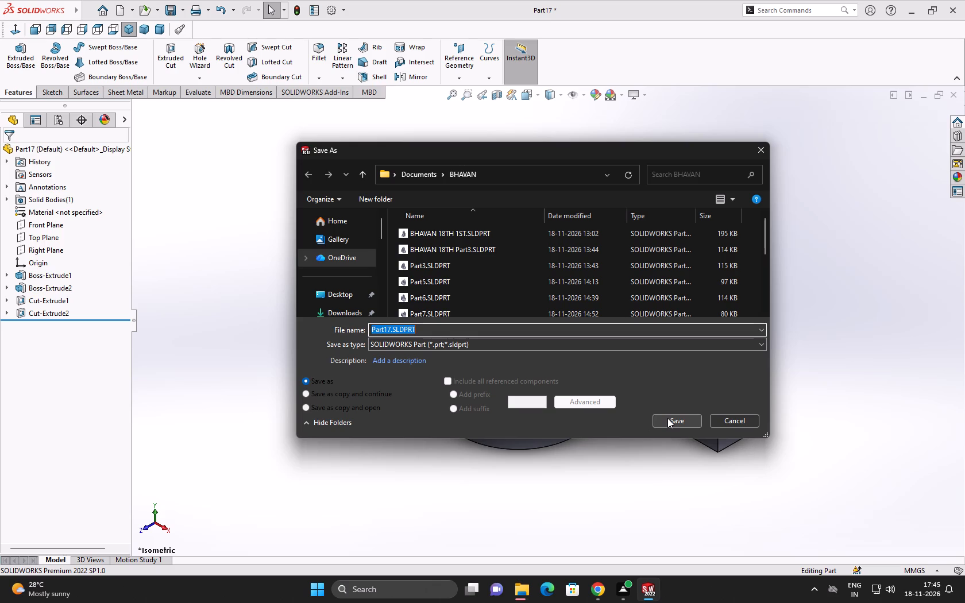
{"action": "left_click", "coordinate": [667, 418]}
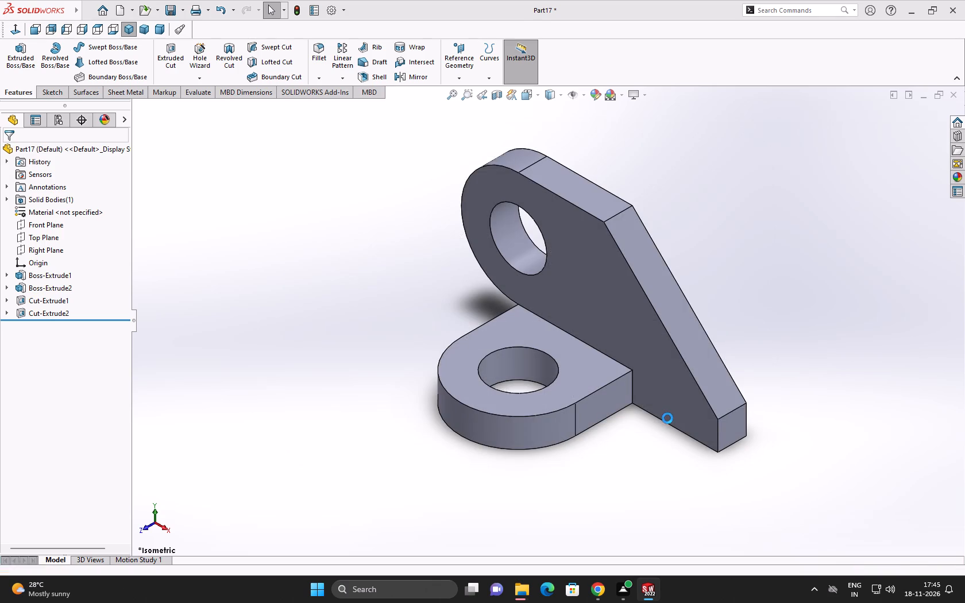
Preview the print of the current screen image and output it with Microsoft Print to PDF, naming the file PART17.
{"action": "left_click", "coordinate": [210, 8]}
{"action": "left_click", "coordinate": [211, 22]}
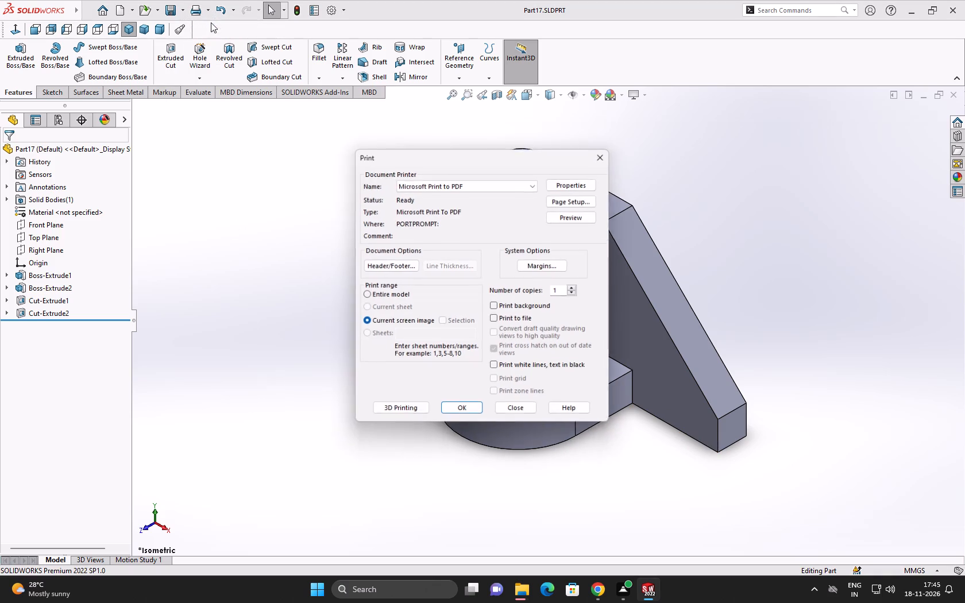
{"action": "left_click", "coordinate": [586, 214]}
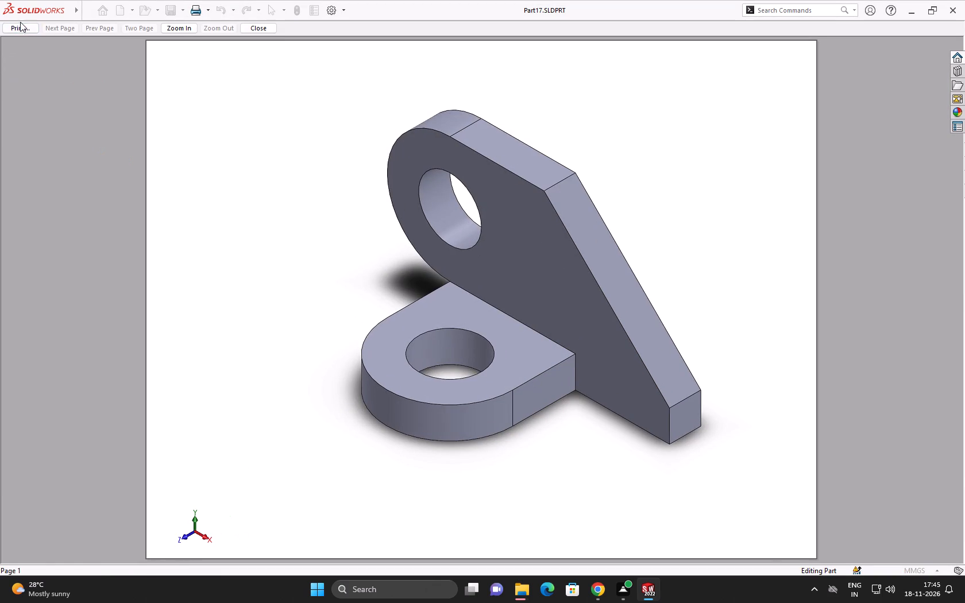
{"action": "left_click", "coordinate": [20, 22]}
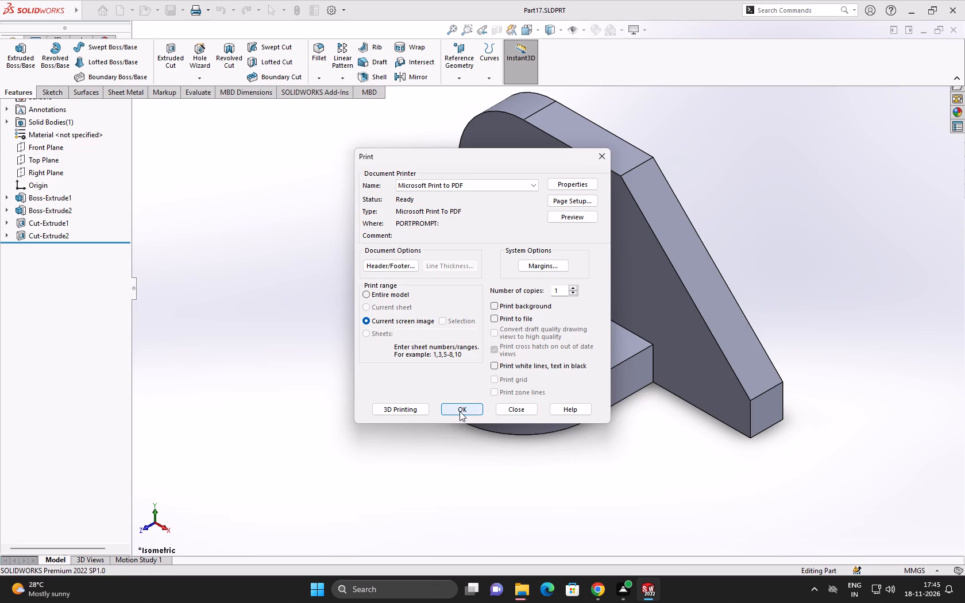
{"action": "left_click", "coordinate": [460, 411]}
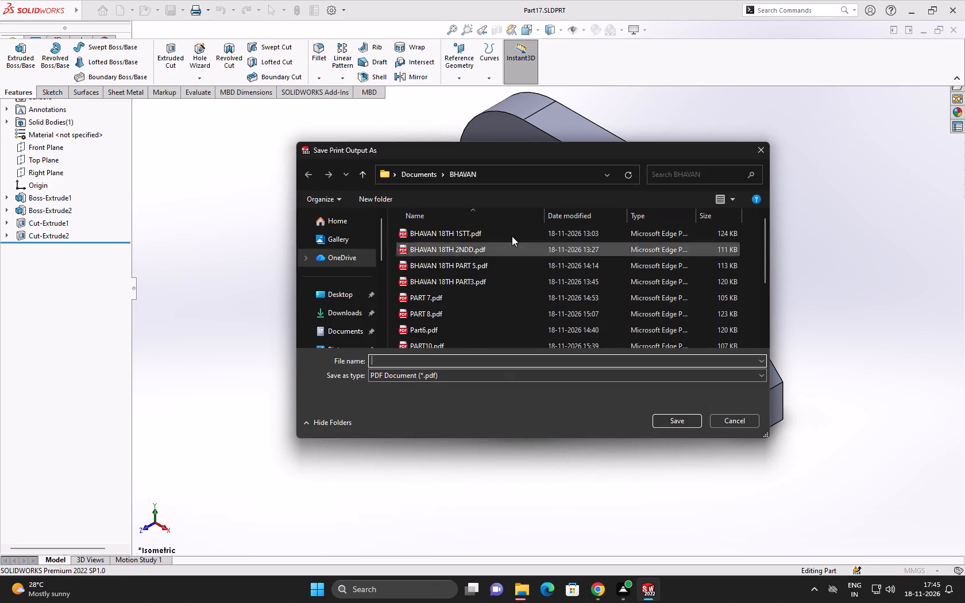
{"action": "left_click", "coordinate": [451, 361]}
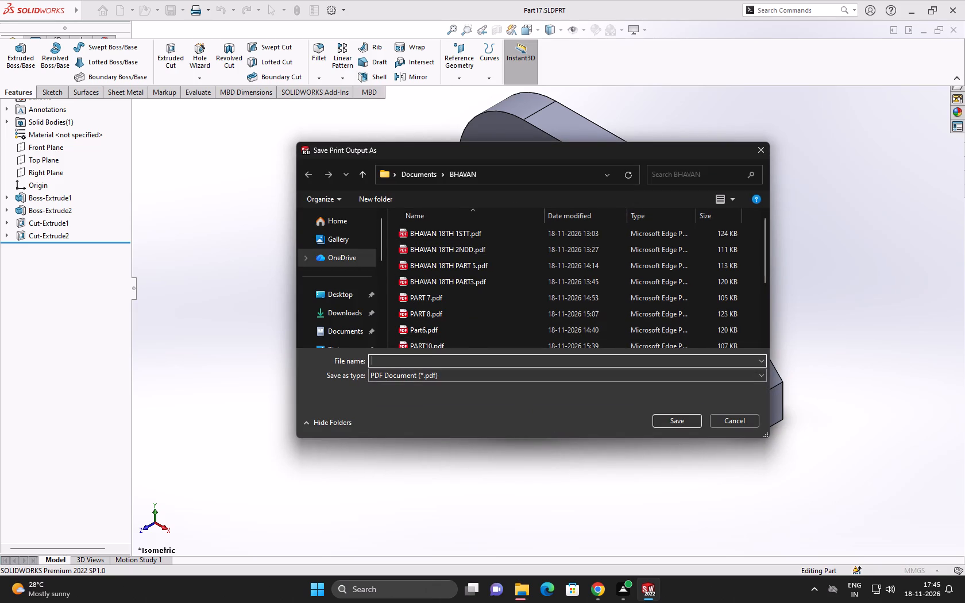
{"action": "type", "text": "PART17"}
{"action": "key", "text": "space"}
{"action": "left_click", "coordinate": [672, 422]}
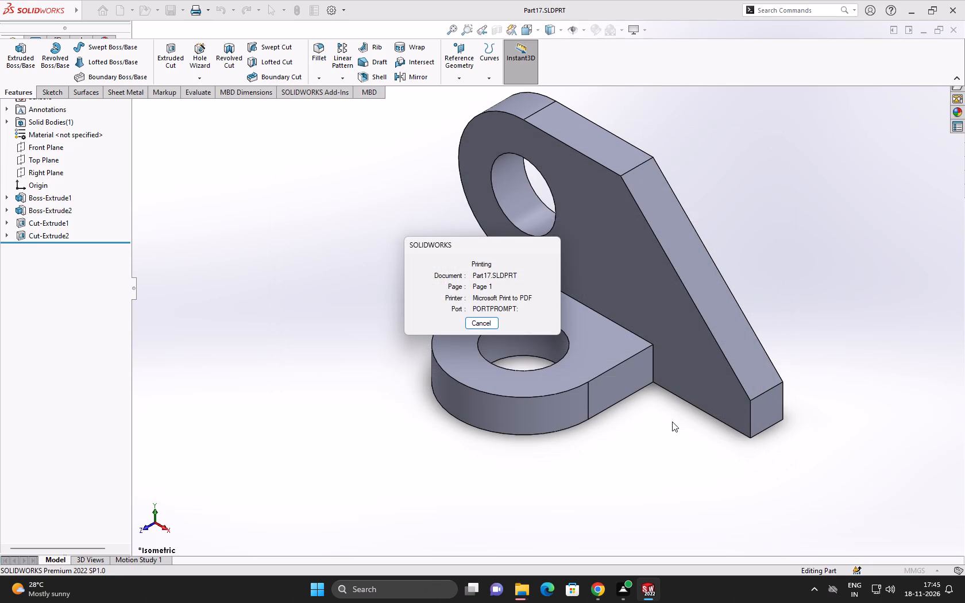